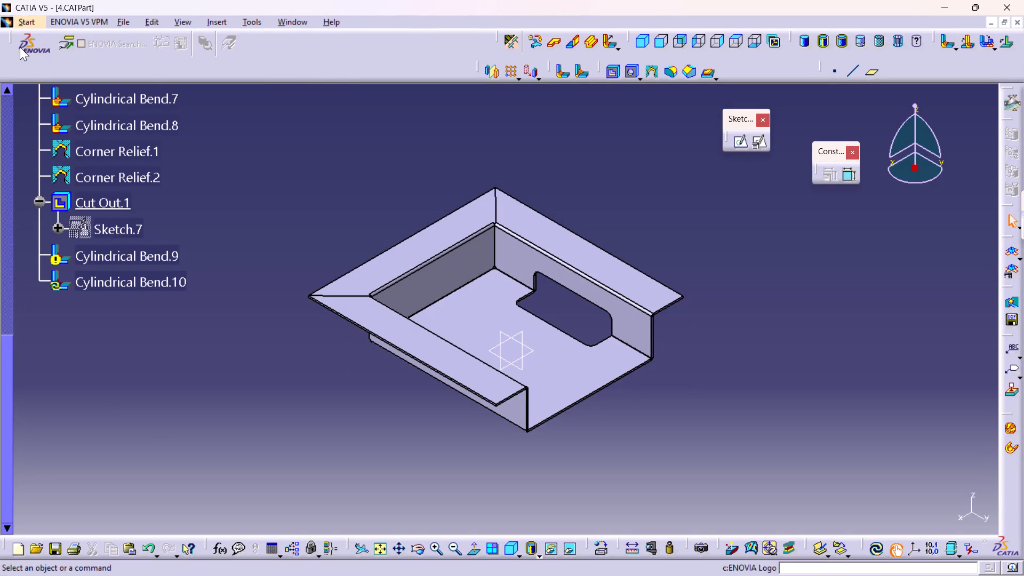
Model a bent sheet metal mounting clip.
Create a new part named Part3 in the Generative Sheetmetal Design workbench with hybrid design enabled.
{"action": "left_click", "coordinate": [33, 21]}
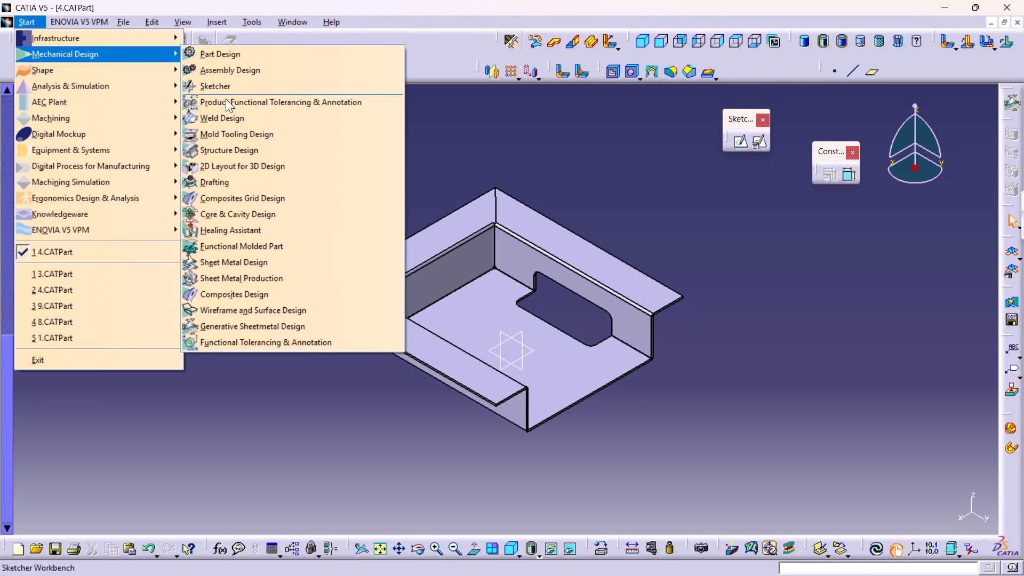
{"action": "left_click", "coordinate": [257, 328]}
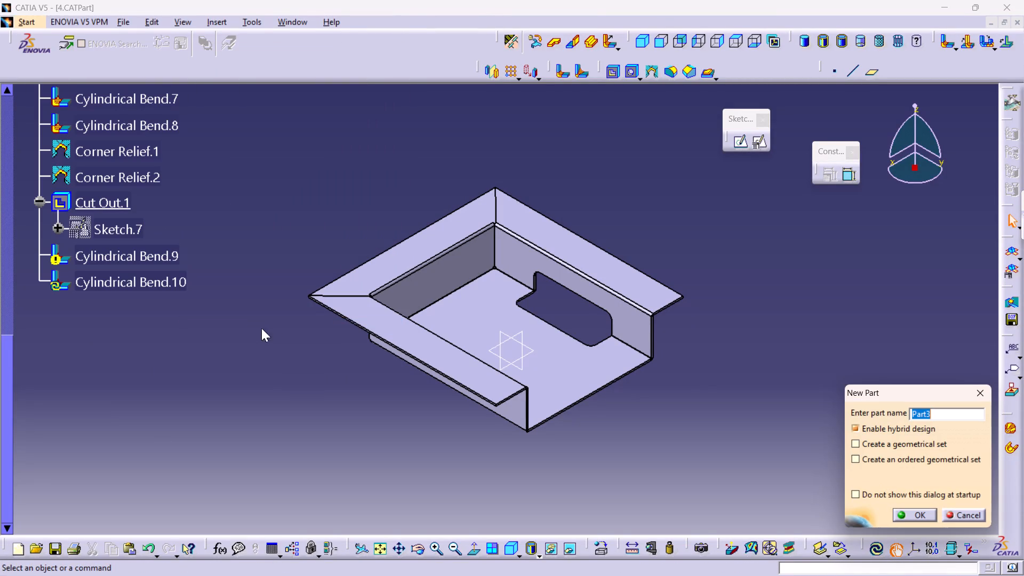
{"action": "left_click", "coordinate": [907, 509]}
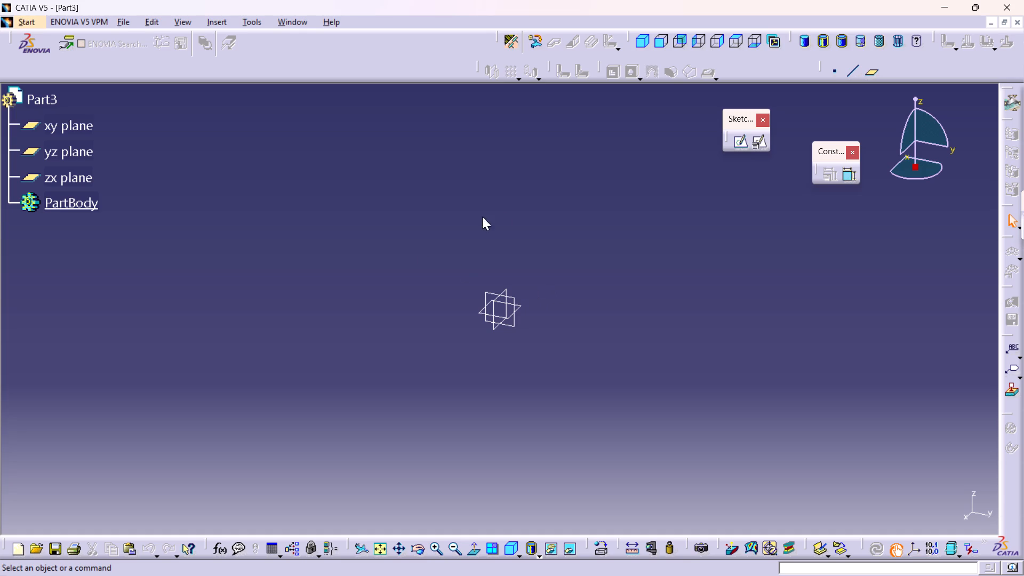
Start a positioned sketch on the xy plane with the H and V axes swapped and V reversed.
{"action": "left_click", "coordinate": [519, 309]}
{"action": "left_click", "coordinate": [757, 143]}
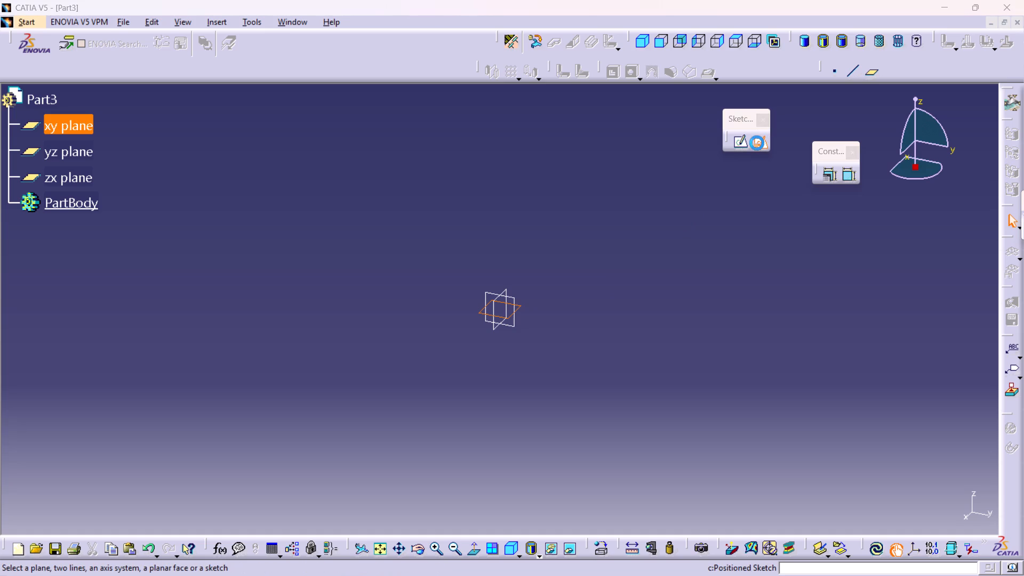
{"action": "left_click", "coordinate": [939, 489]}
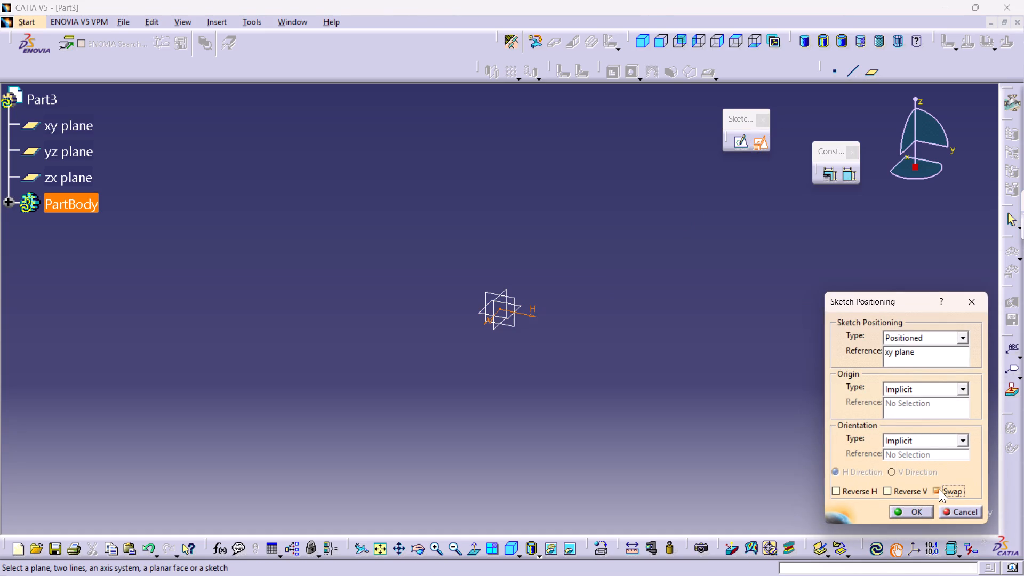
{"action": "left_click", "coordinate": [901, 489]}
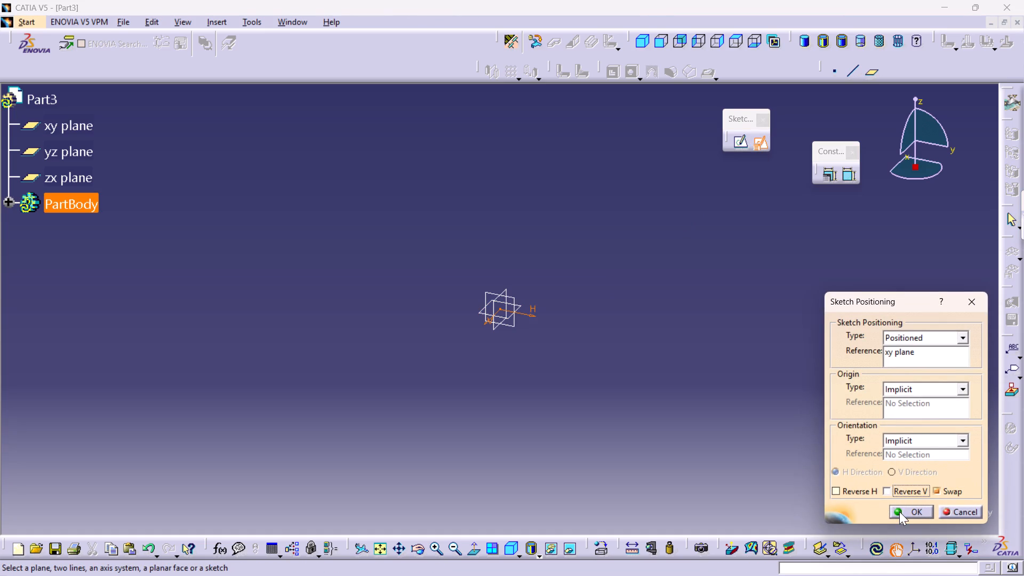
{"action": "left_click", "coordinate": [899, 511]}
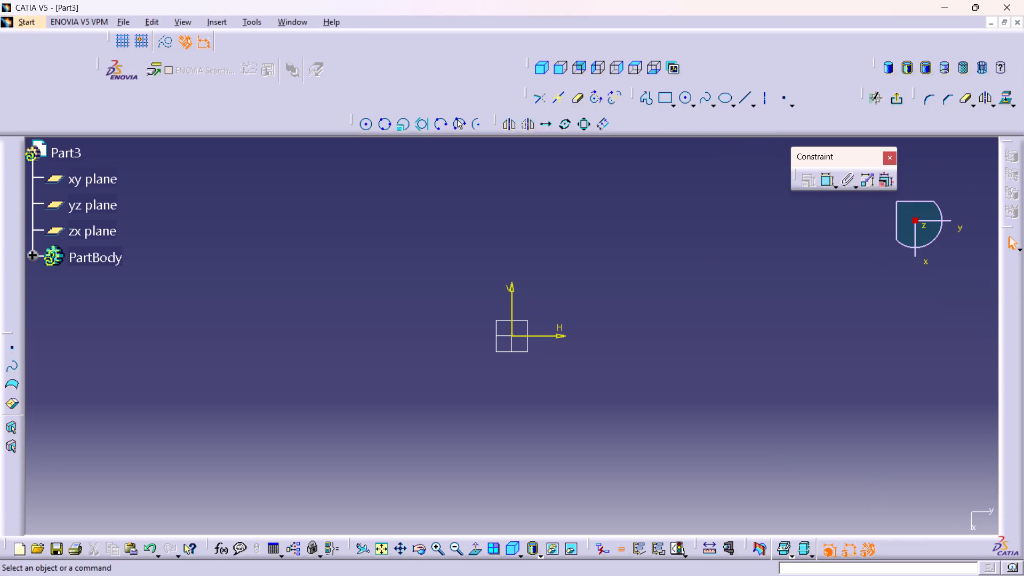
Sketch a centered rectangle about 73 mm wide and 94 mm high, centred on the sketch origin.
{"action": "left_click", "coordinate": [674, 99]}
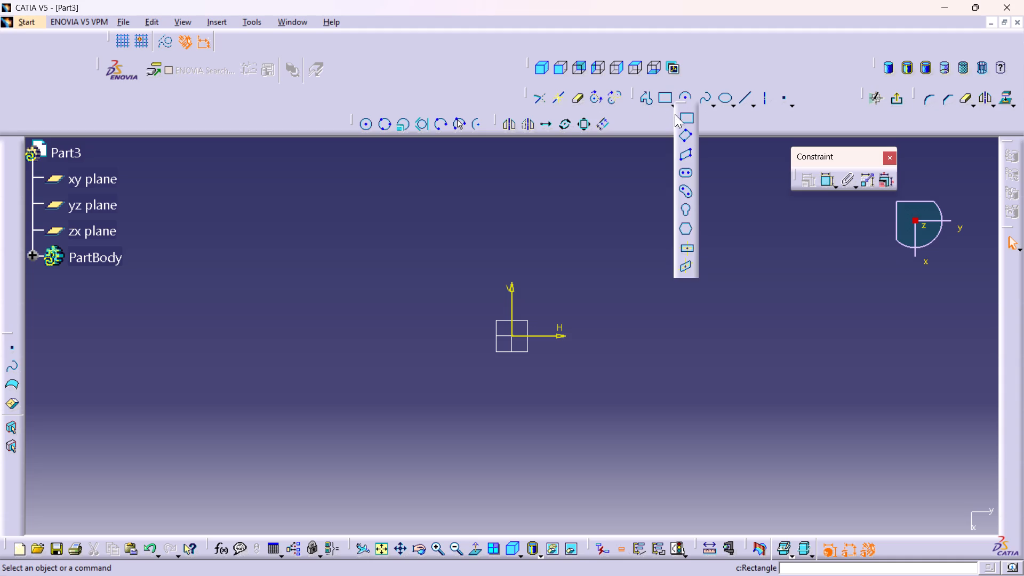
{"action": "left_click", "coordinate": [689, 247]}
{"action": "left_click", "coordinate": [689, 246]}
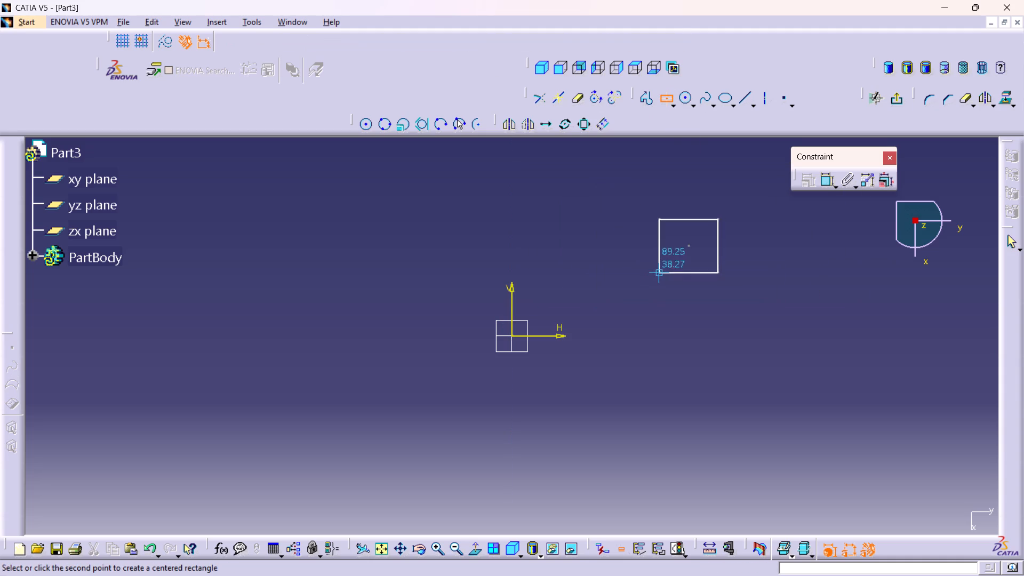
{"action": "left_click", "coordinate": [1009, 241]}
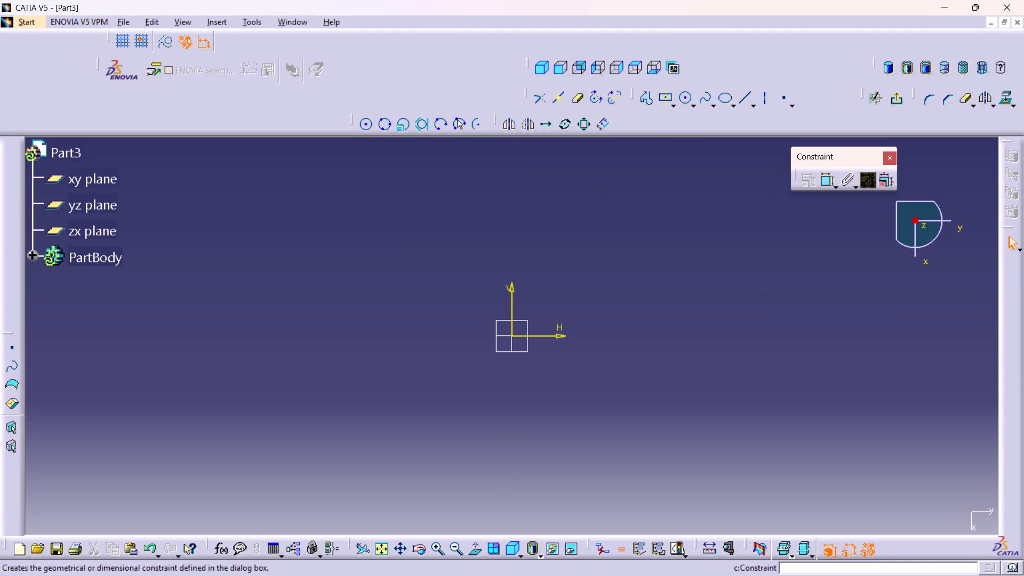
{"action": "double_click", "coordinate": [663, 98]}
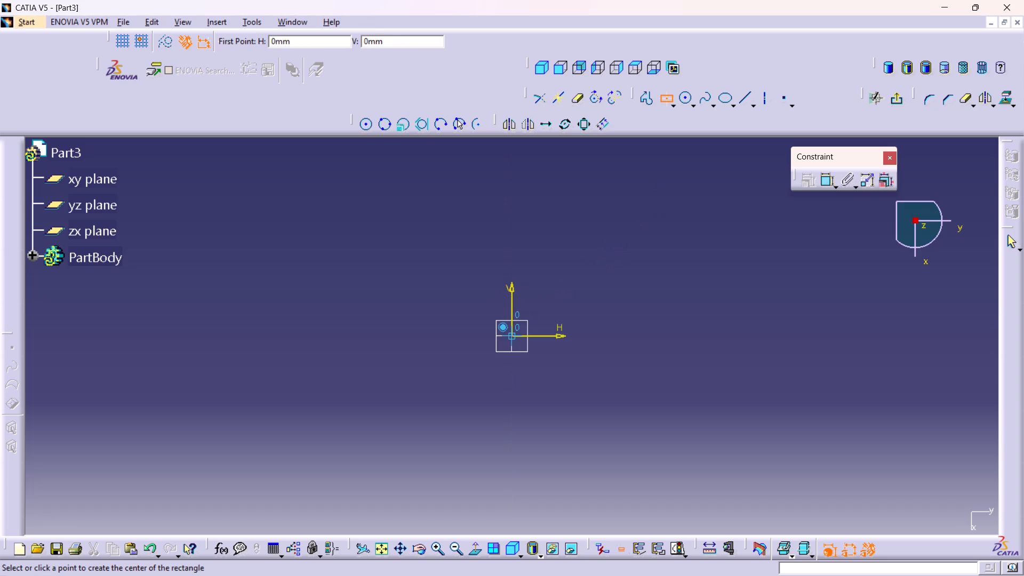
{"action": "left_click", "coordinate": [513, 339]}
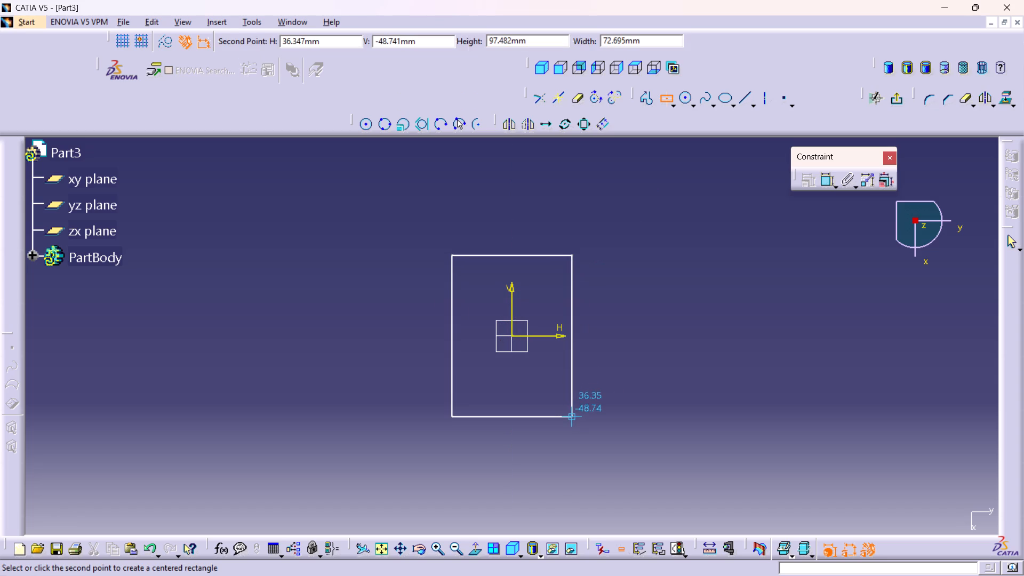
{"action": "left_click", "coordinate": [572, 414]}
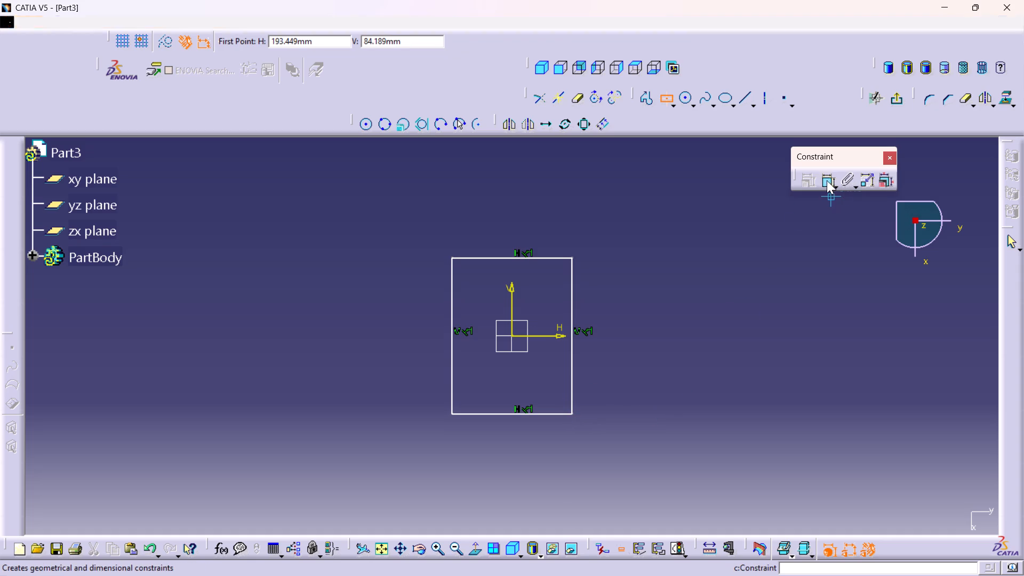
Dimension the rectangle's width, set it to 100 mm and exit the sketch.
{"action": "double_click", "coordinate": [827, 180]}
{"action": "middle_click_drag", "start_coordinate": [588, 404], "coordinate": [586, 362]}
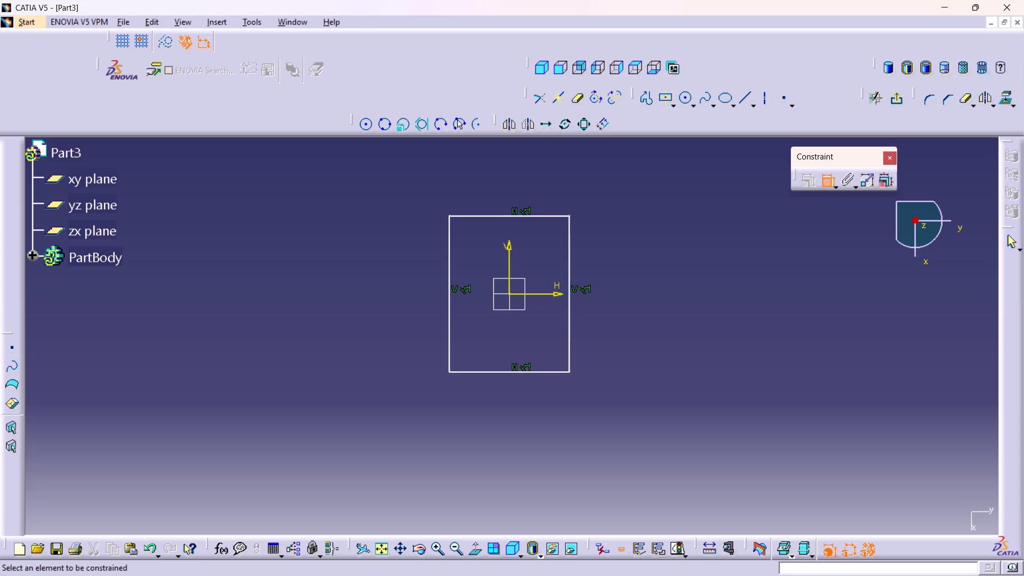
{"action": "left_click", "coordinate": [510, 372]}
{"action": "left_click", "coordinate": [502, 420]}
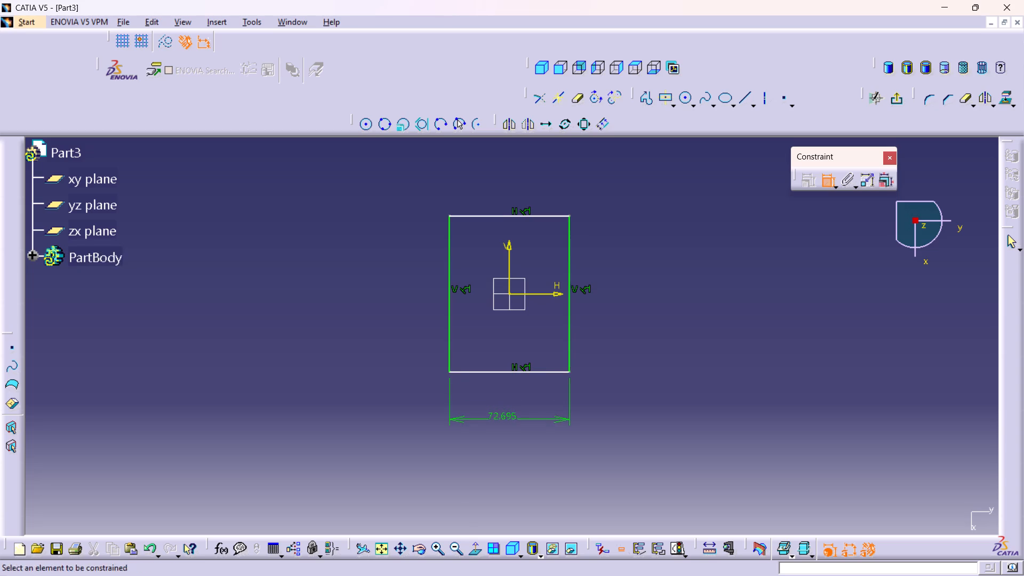
{"action": "double_click", "coordinate": [496, 415]}
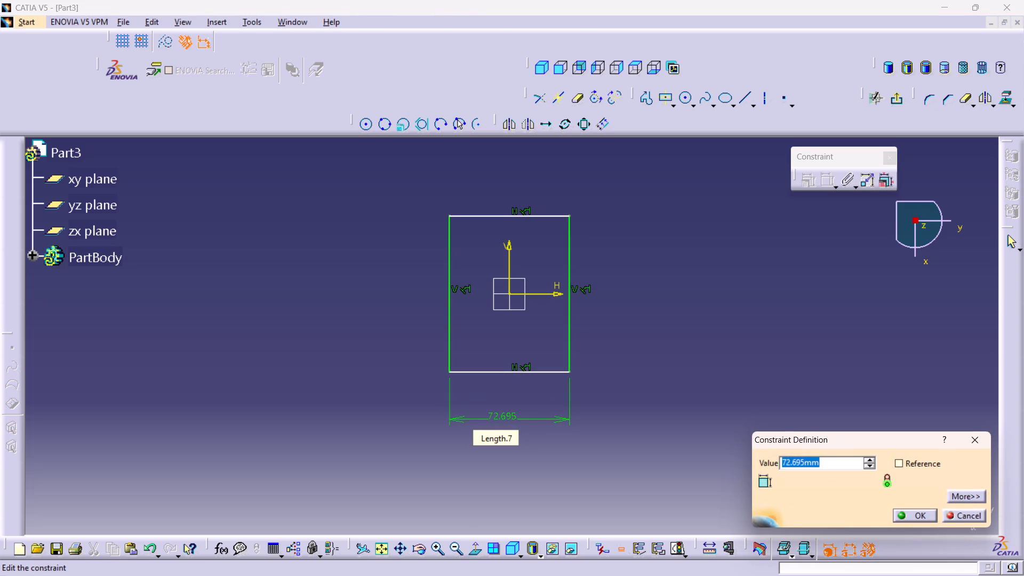
{"action": "type", "text": "100"}
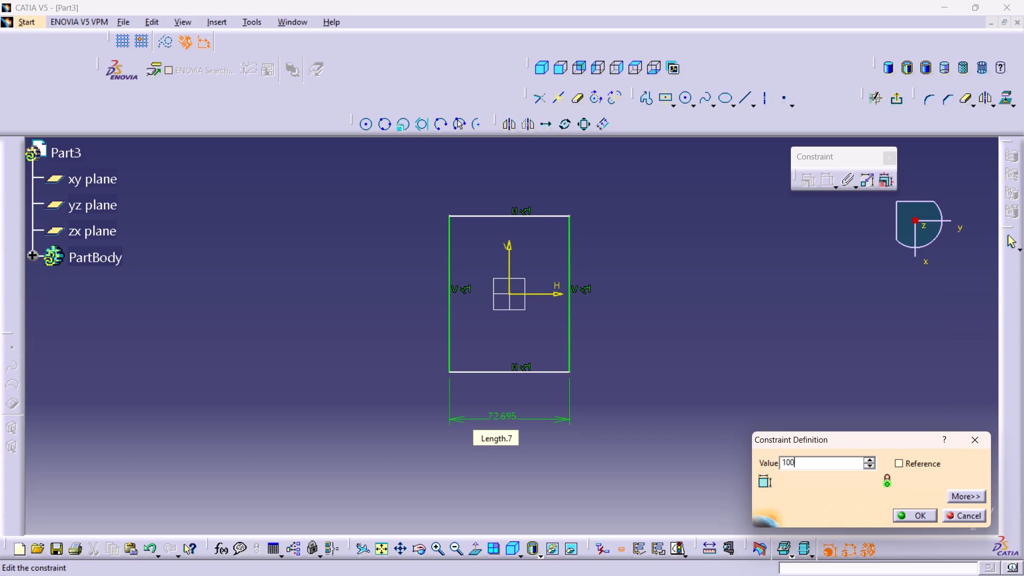
{"action": "left_click", "coordinate": [977, 443]}
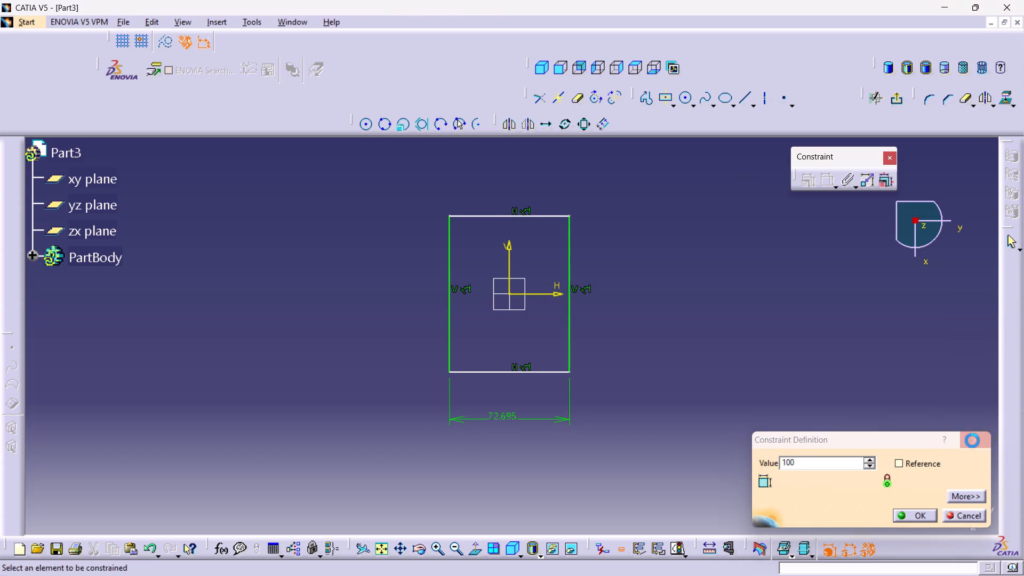
{"action": "left_click", "coordinate": [894, 96]}
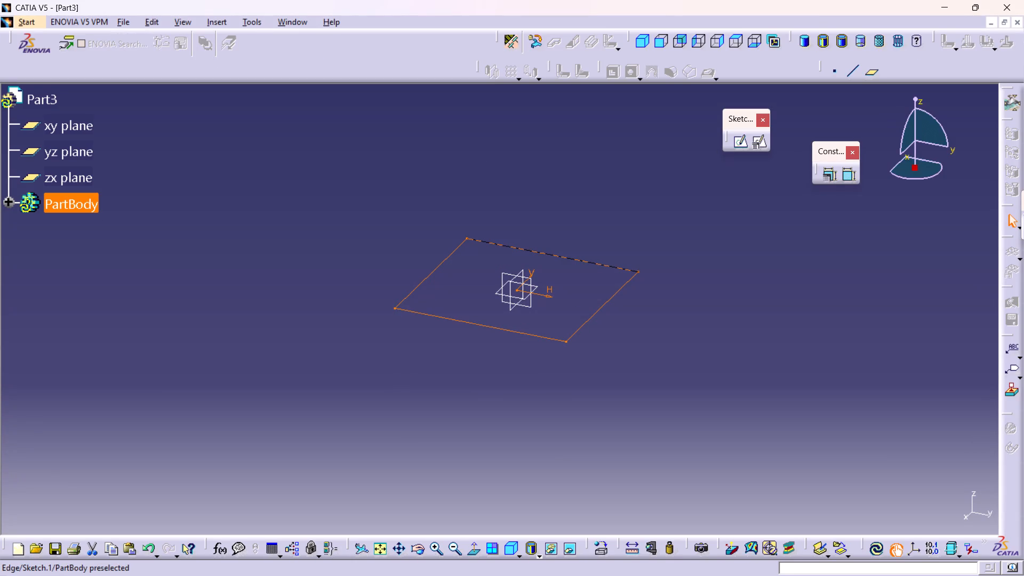
Reopen the rectangle's sketch, set its width dimension to 100-61.2006 mm and exit the sketch.
{"action": "triple_click", "coordinate": [483, 326]}
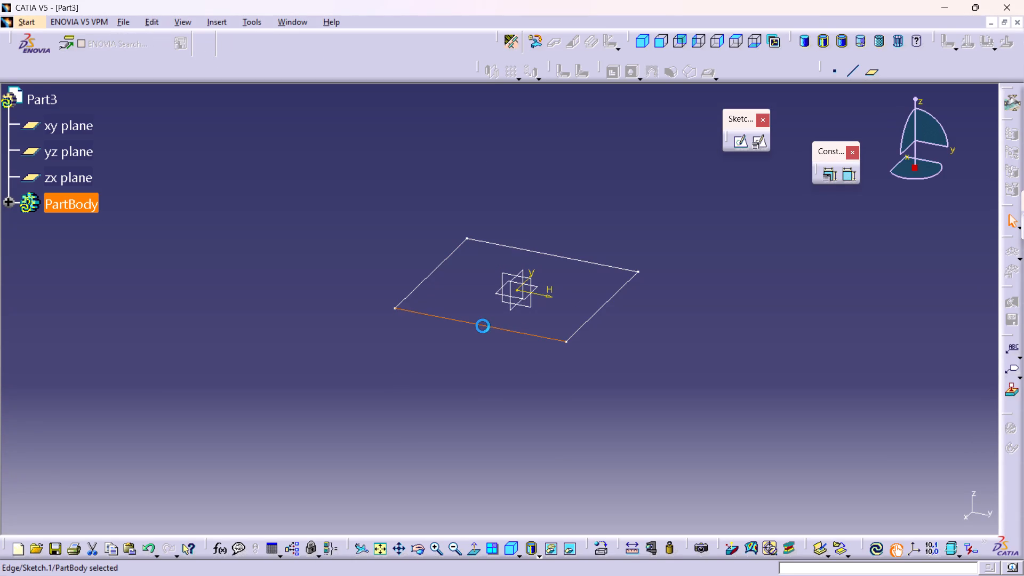
{"action": "double_click", "coordinate": [483, 326]}
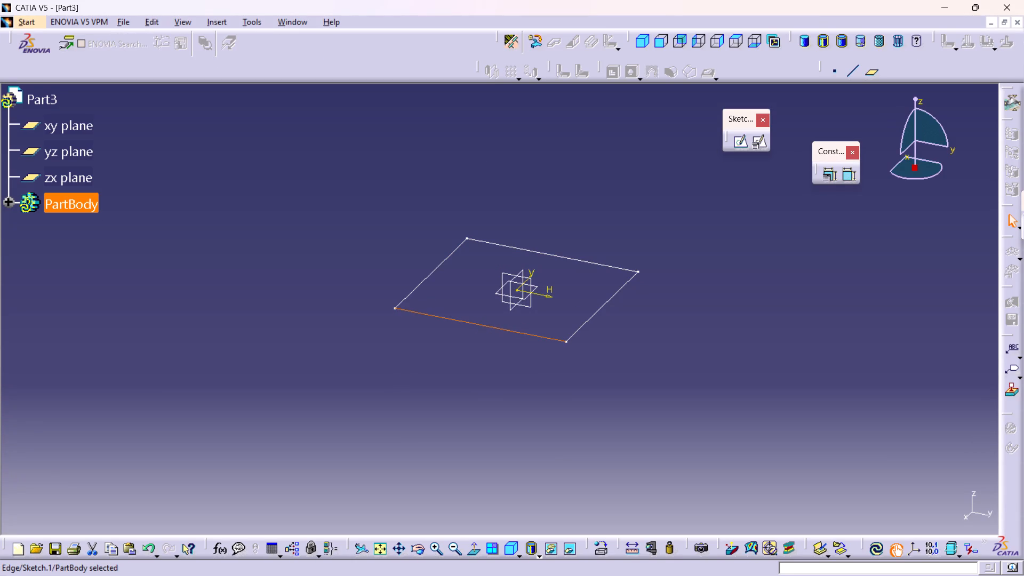
{"action": "left_click", "coordinate": [5, 201]}
{"action": "double_click", "coordinate": [68, 228]}
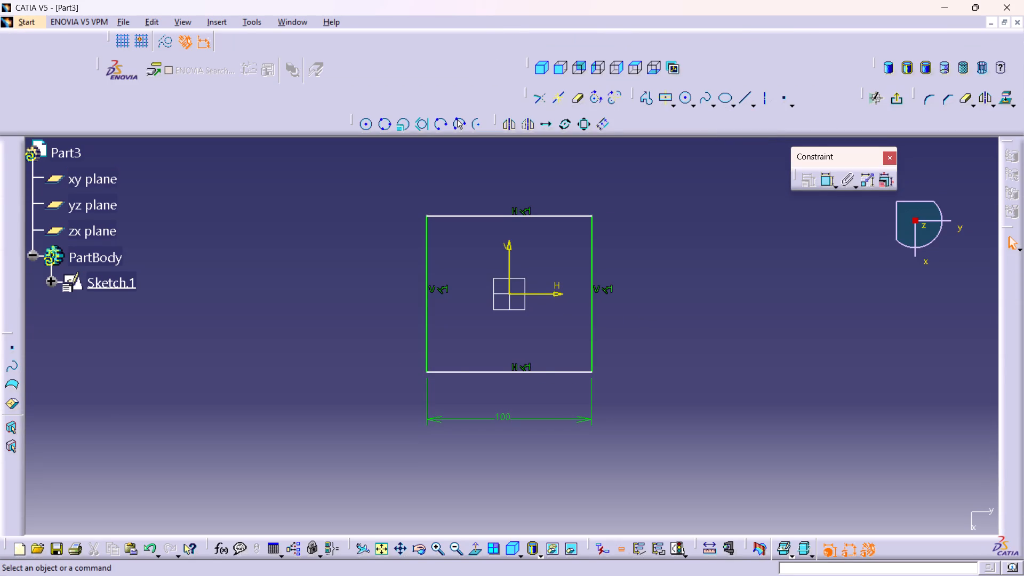
{"action": "double_click", "coordinate": [500, 416]}
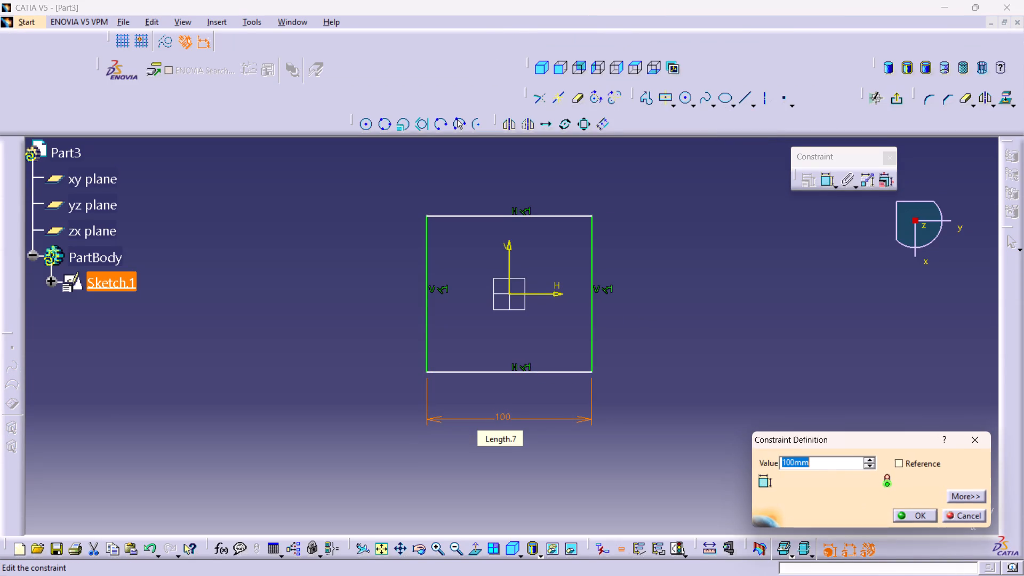
{"action": "type", "text": "100"}
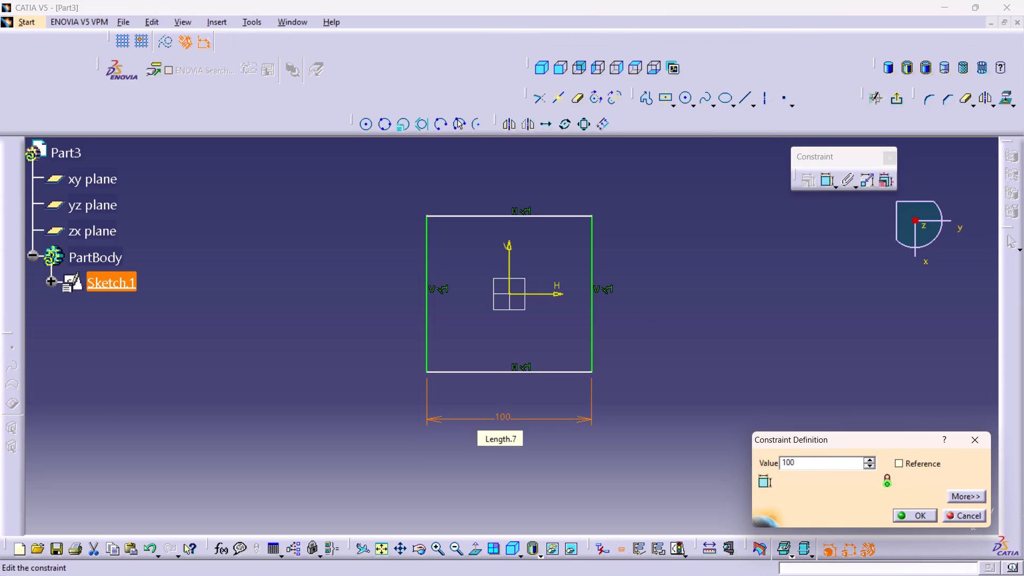
{"action": "key", "text": "minus"}
{"action": "type", "text": "61.200"}
{"action": "key", "text": "6"}
{"action": "left_click", "coordinate": [912, 513]}
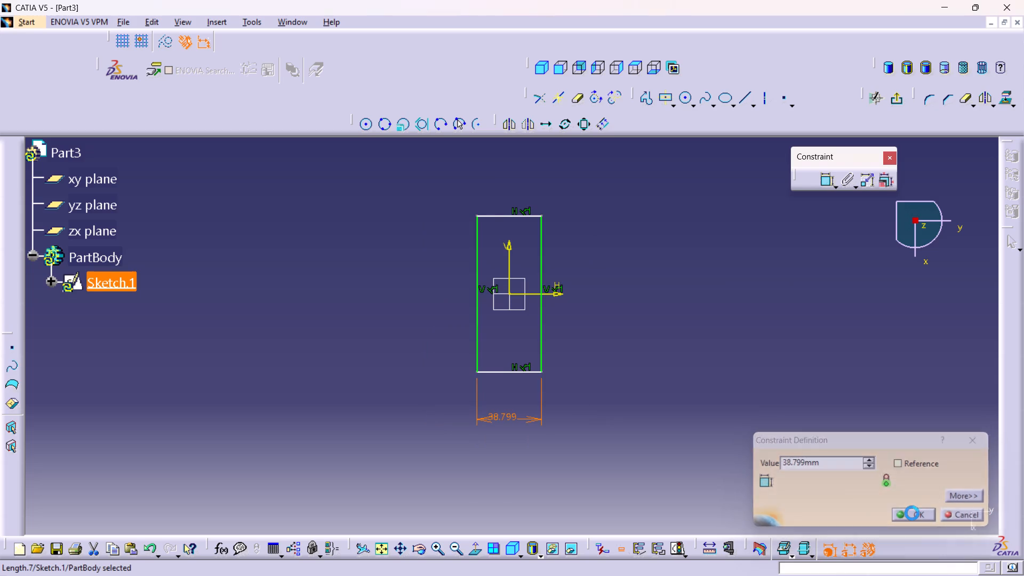
{"action": "left_click", "coordinate": [894, 102]}
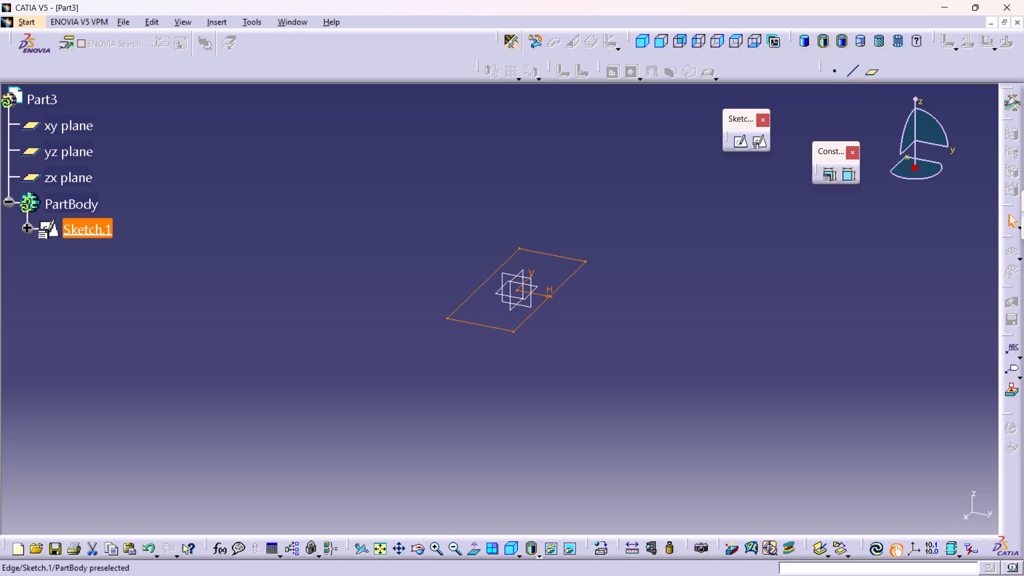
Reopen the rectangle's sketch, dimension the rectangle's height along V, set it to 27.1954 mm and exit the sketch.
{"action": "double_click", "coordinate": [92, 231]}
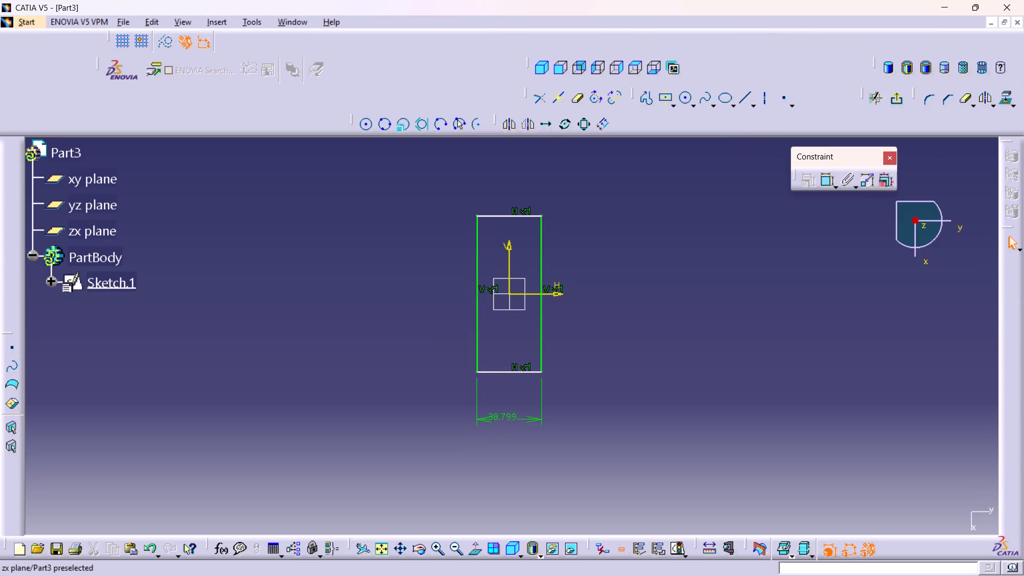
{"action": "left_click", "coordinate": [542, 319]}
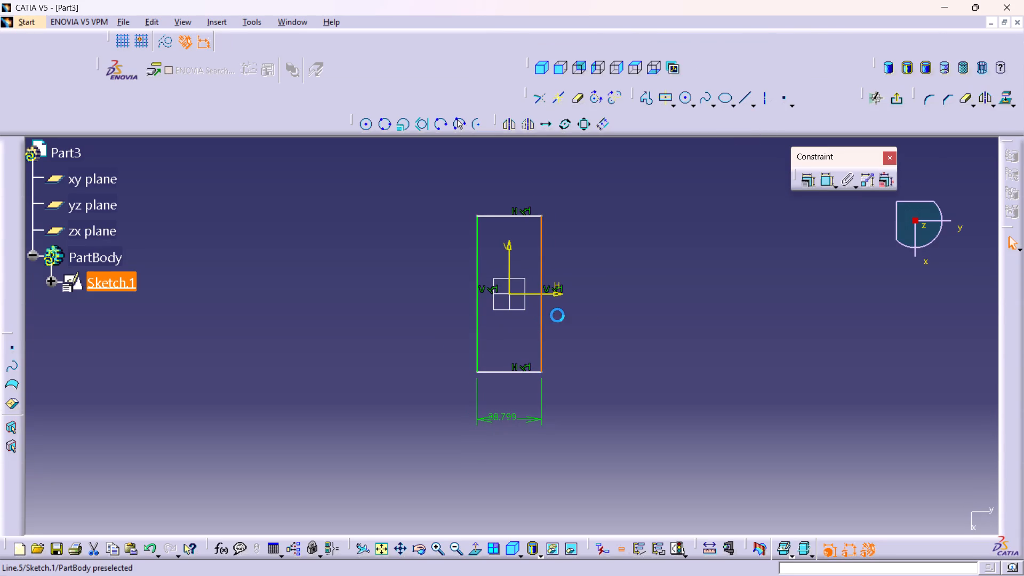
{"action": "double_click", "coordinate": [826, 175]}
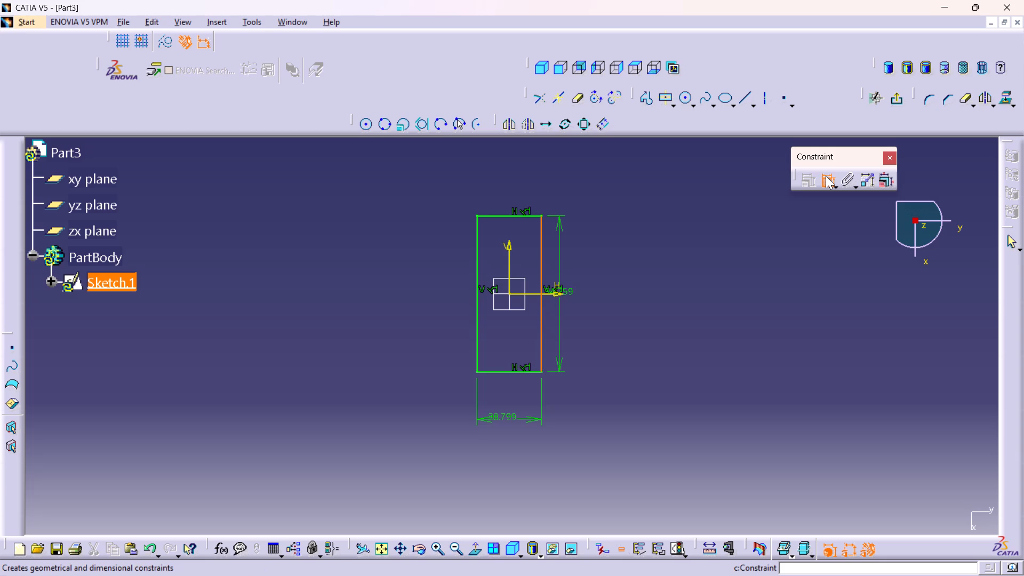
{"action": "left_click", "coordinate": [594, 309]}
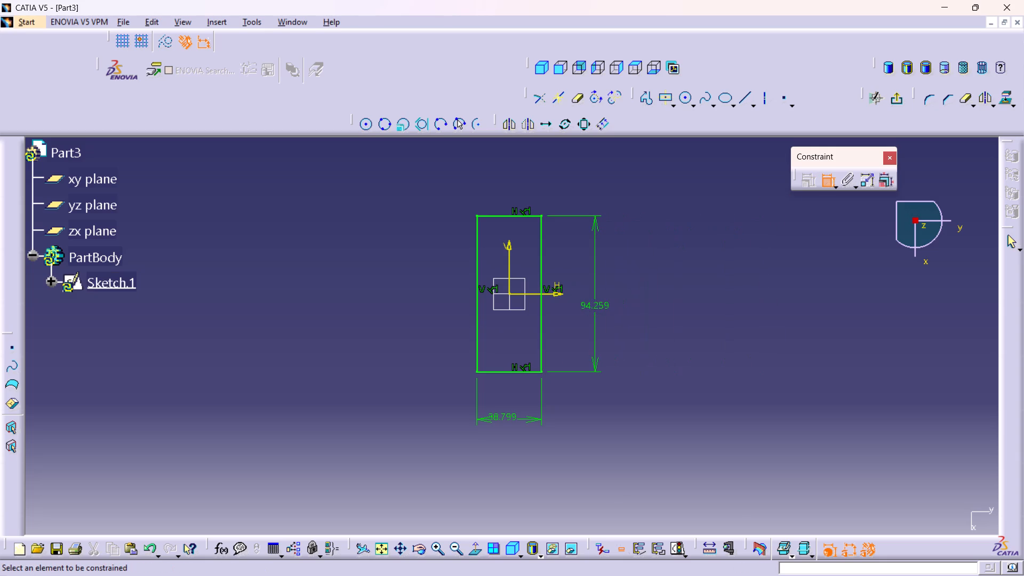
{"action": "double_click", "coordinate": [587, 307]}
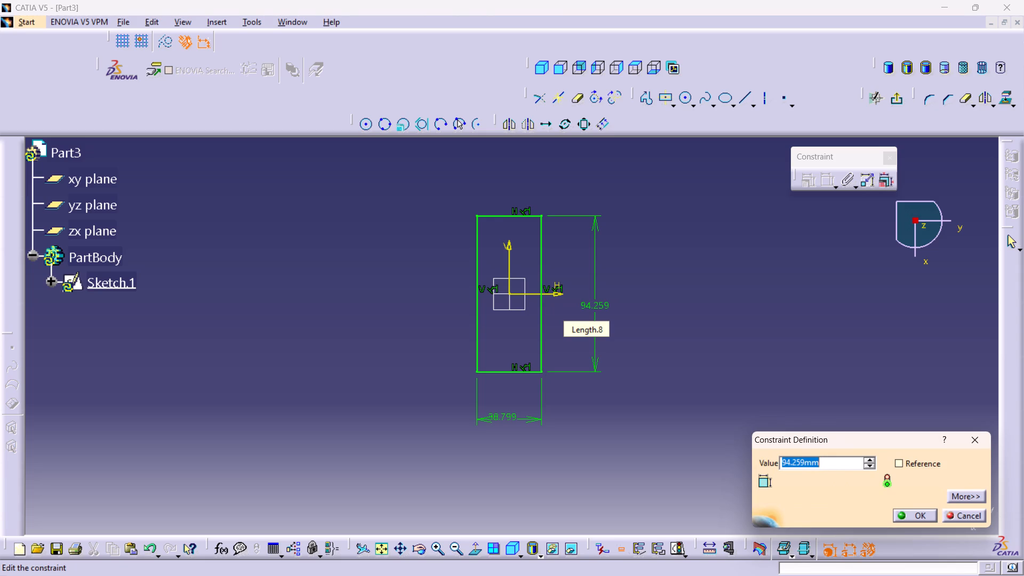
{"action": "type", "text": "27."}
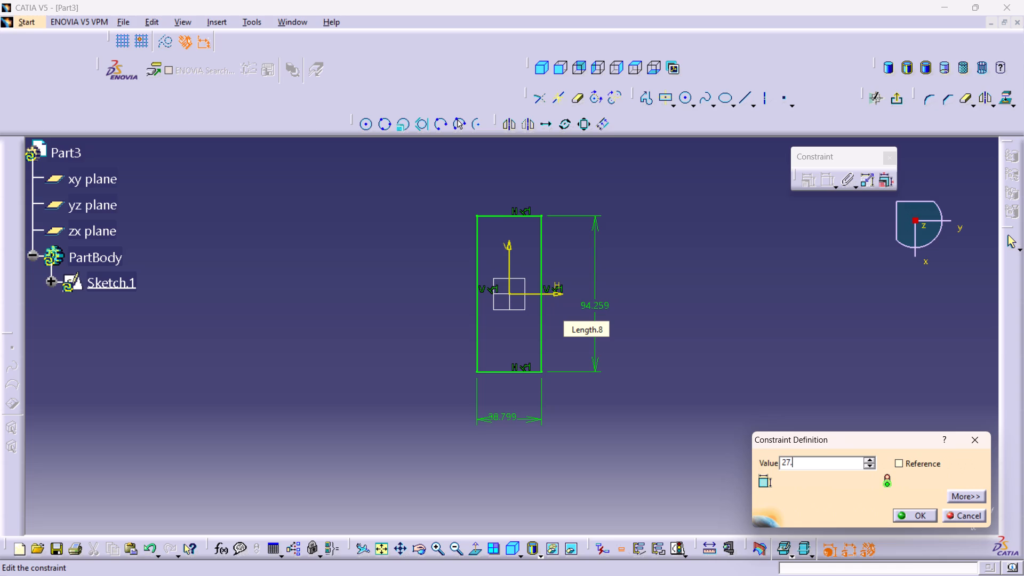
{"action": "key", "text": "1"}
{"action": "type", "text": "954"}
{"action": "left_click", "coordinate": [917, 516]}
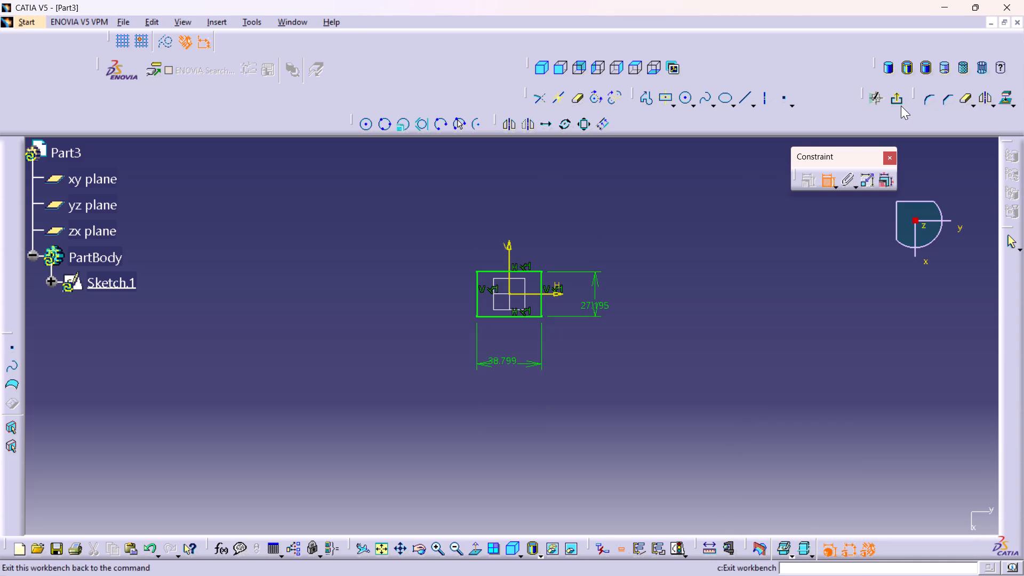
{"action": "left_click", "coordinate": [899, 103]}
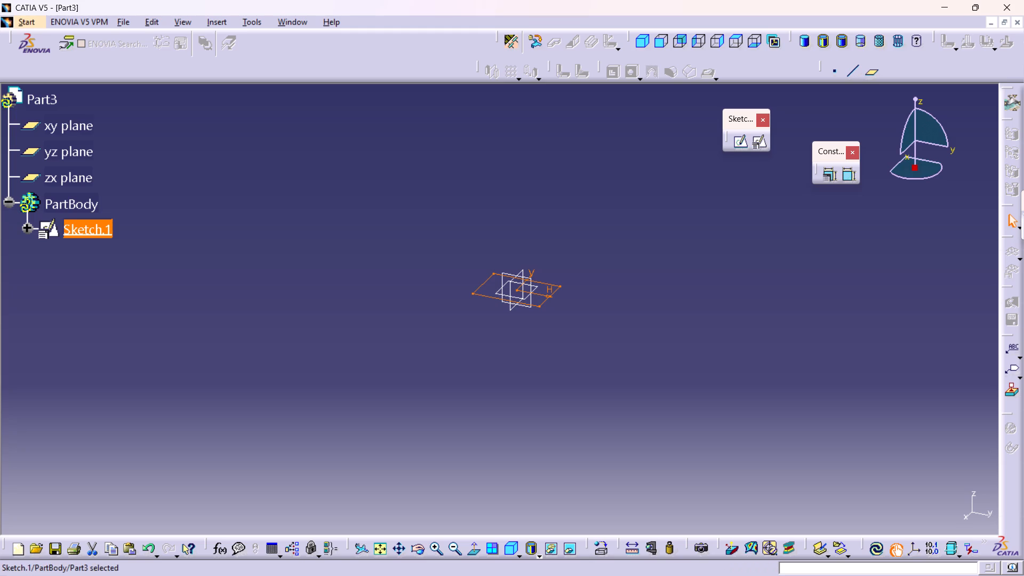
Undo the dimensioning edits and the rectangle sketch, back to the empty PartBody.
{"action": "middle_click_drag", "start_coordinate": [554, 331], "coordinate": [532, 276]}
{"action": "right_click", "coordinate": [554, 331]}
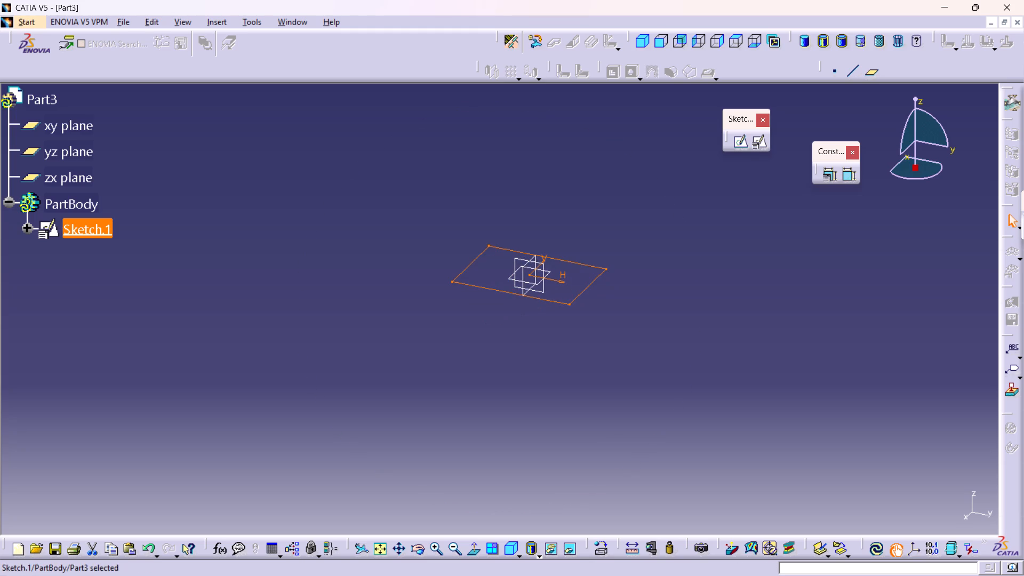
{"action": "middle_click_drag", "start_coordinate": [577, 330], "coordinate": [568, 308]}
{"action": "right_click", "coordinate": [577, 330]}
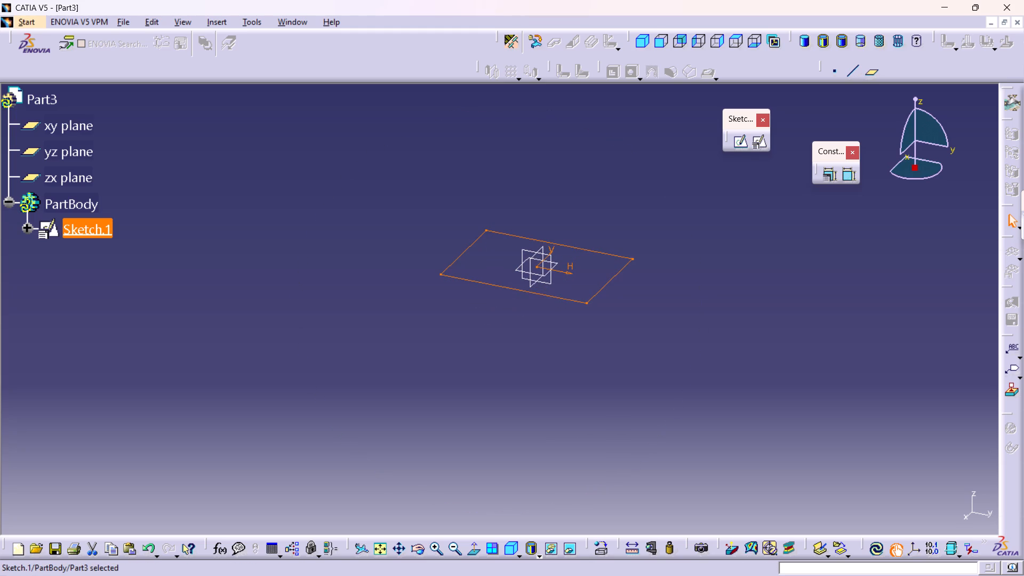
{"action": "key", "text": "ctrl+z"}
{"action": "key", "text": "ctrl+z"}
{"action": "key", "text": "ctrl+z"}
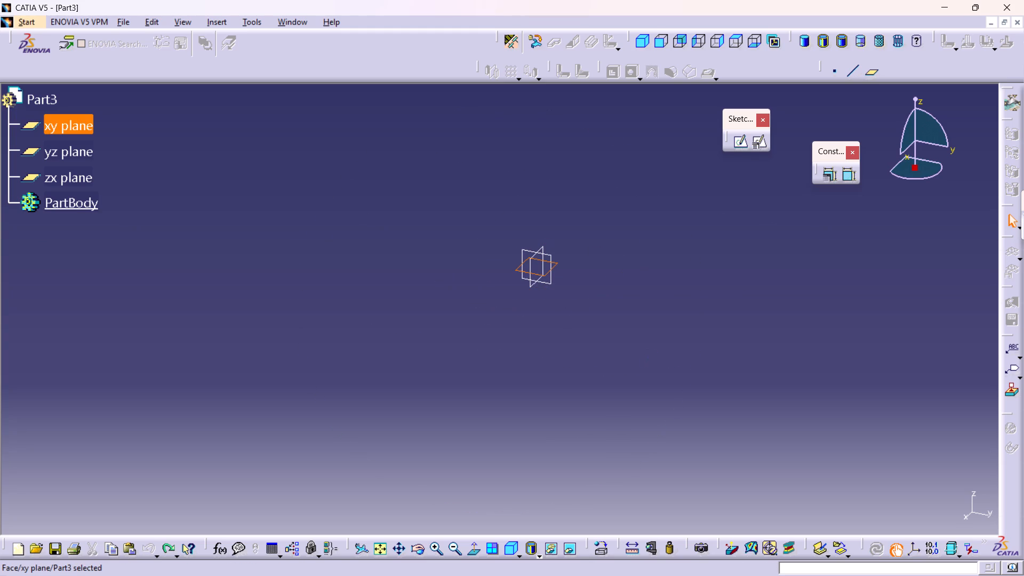
Start a positioned sketch on the xy plane with the axes swapped and both H and V reversed.
{"action": "left_click", "coordinate": [761, 138]}
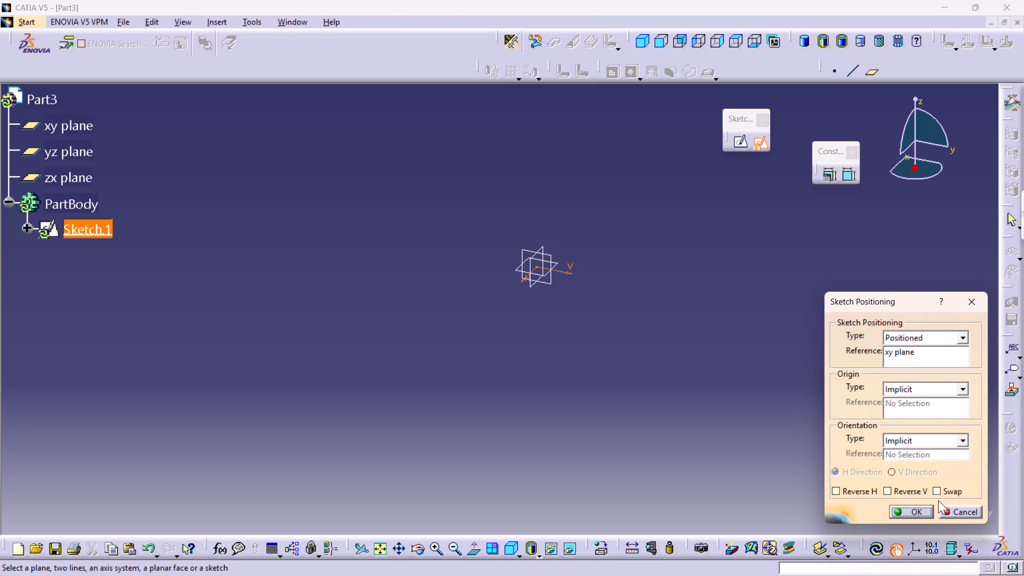
{"action": "left_click", "coordinate": [940, 493]}
{"action": "left_click", "coordinate": [861, 492]}
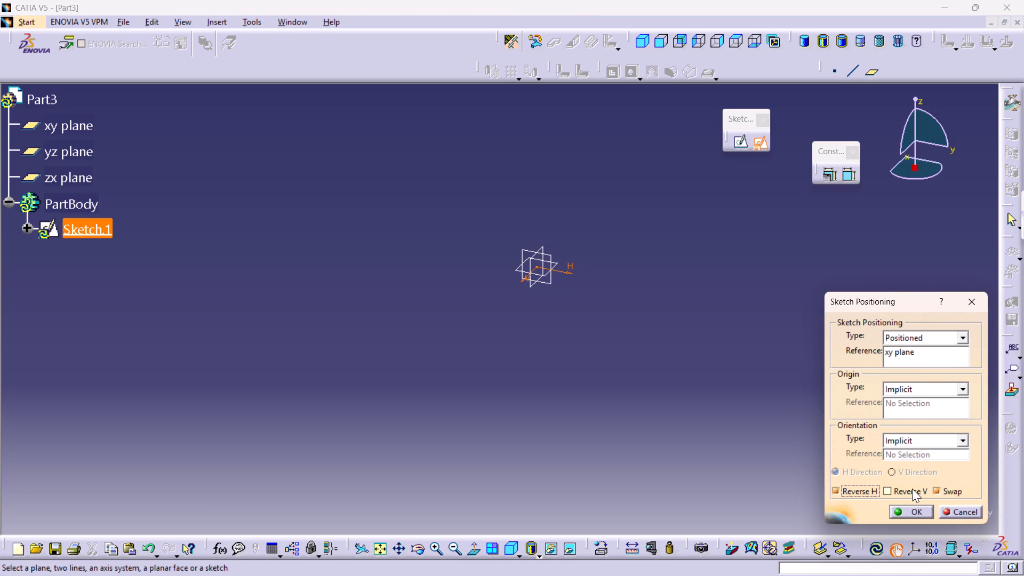
{"action": "left_click", "coordinate": [909, 490]}
{"action": "left_click", "coordinate": [895, 514]}
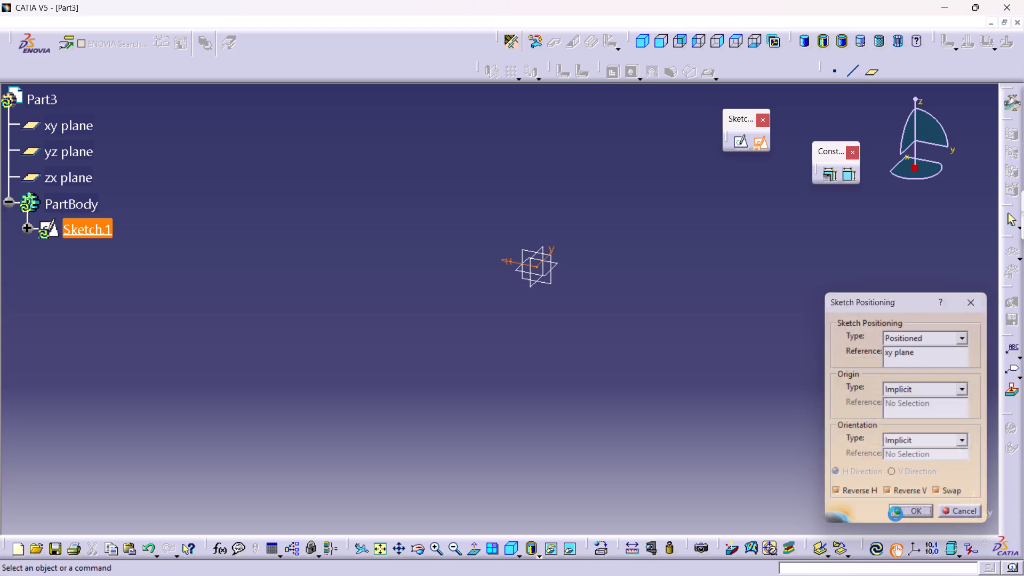
Sketch a centered rectangle about 24 mm wide and 47 mm high on the sketch origin, and exit the sketch.
{"action": "middle_click_drag", "start_coordinate": [678, 286], "coordinate": [713, 368]}
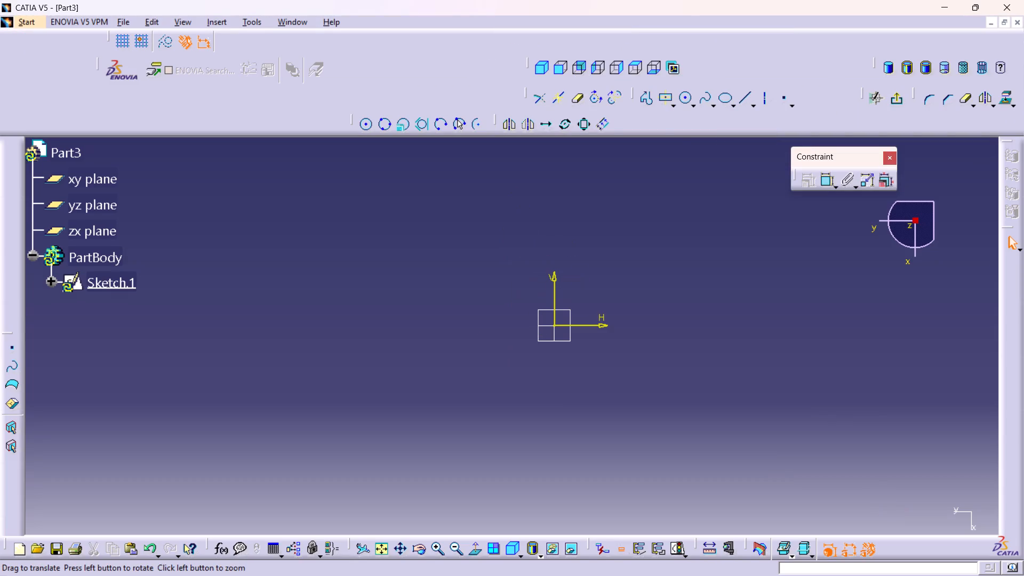
{"action": "left_click", "coordinate": [666, 97]}
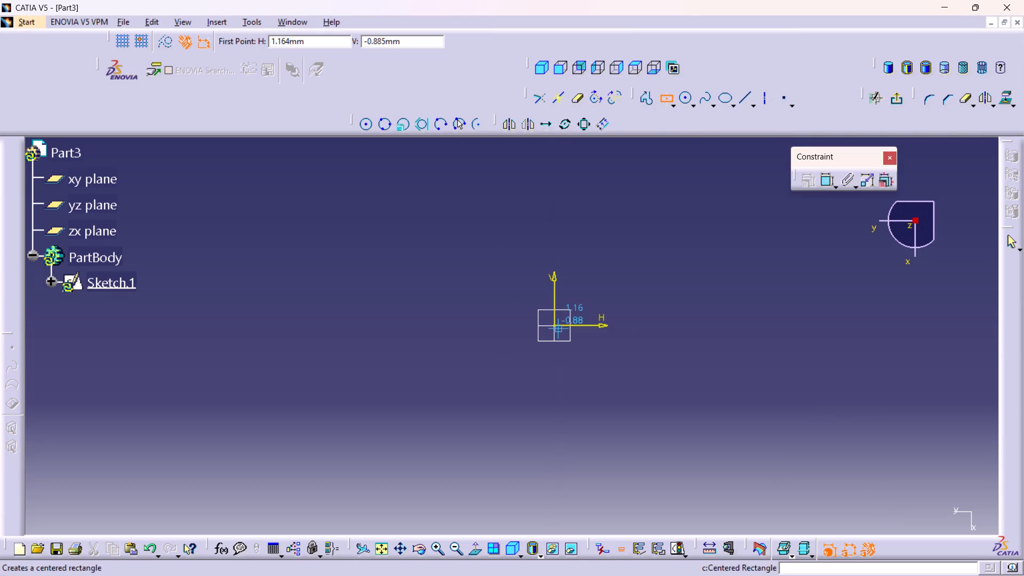
{"action": "left_click", "coordinate": [553, 326]}
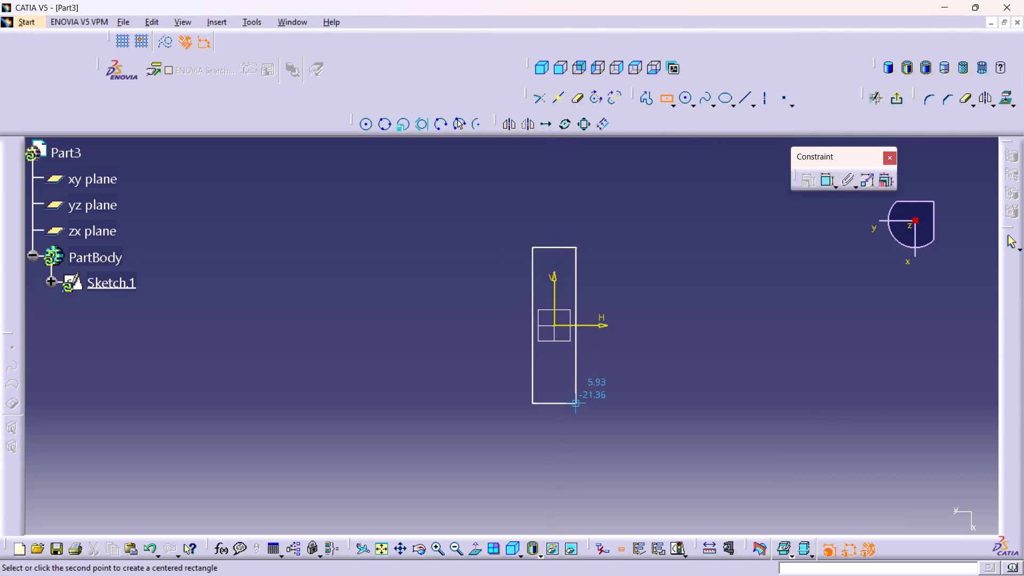
{"action": "left_click", "coordinate": [599, 410]}
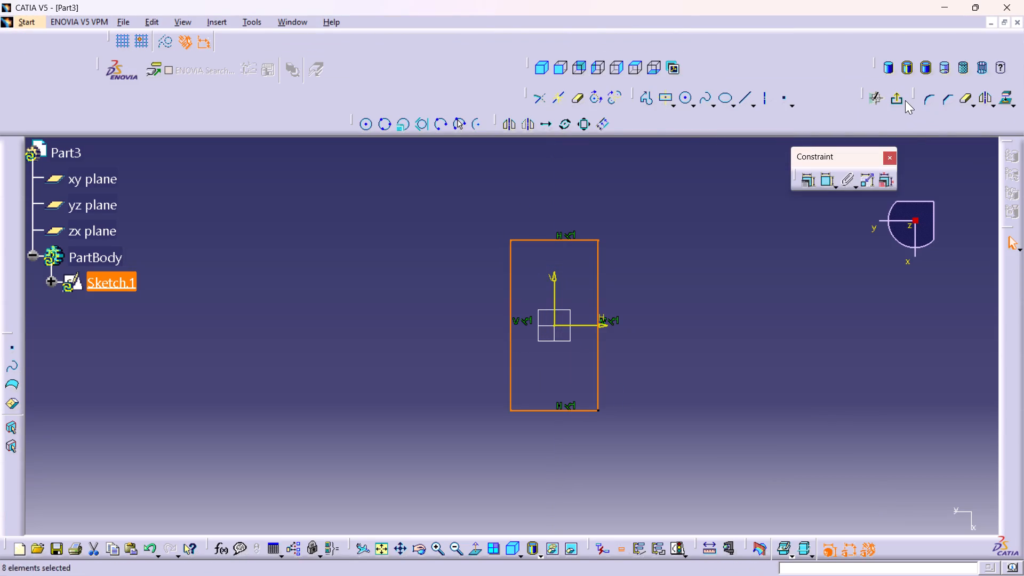
{"action": "left_click", "coordinate": [900, 98]}
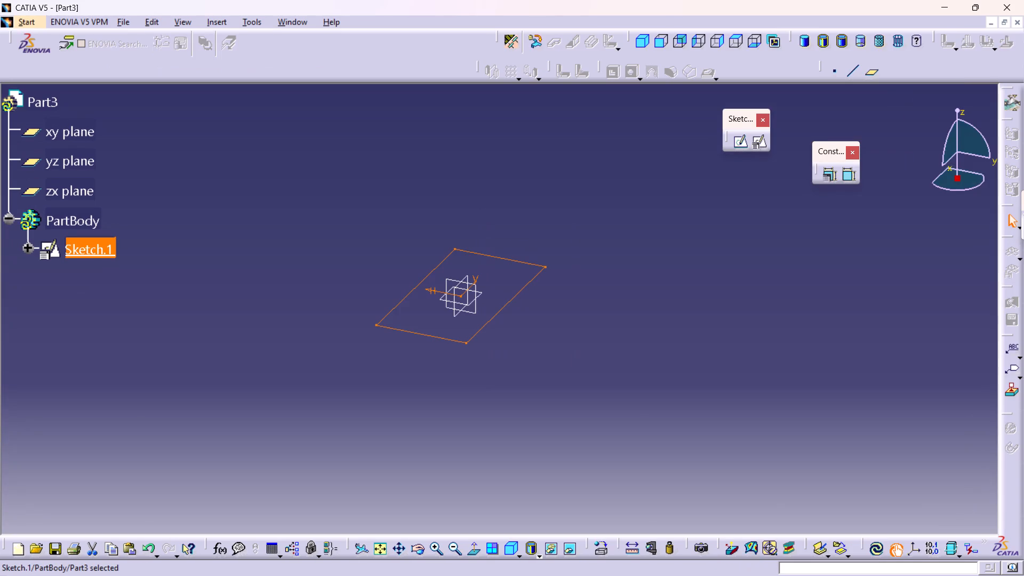
Reopen the rectangle's sketch, dimension the rectangle's height along V and set it to 100-61.2006 mm.
{"action": "middle_click_drag", "start_coordinate": [553, 281], "coordinate": [613, 295]}
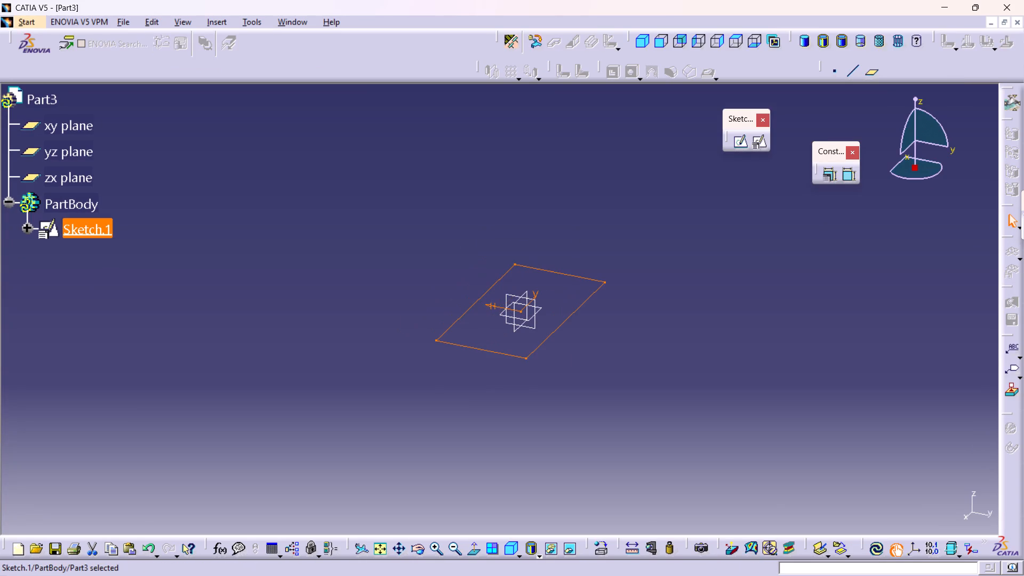
{"action": "double_click", "coordinate": [79, 223]}
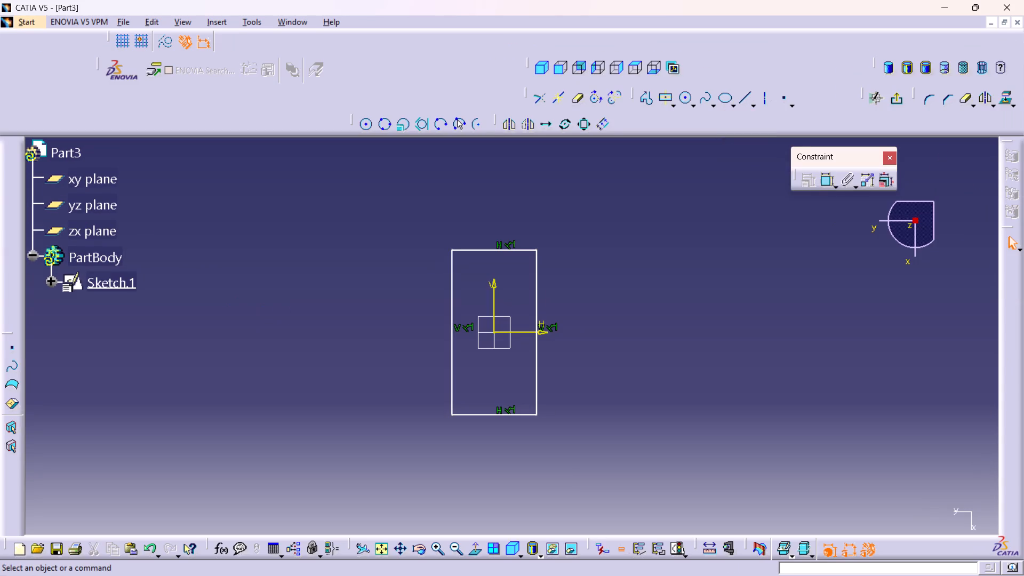
{"action": "left_click", "coordinate": [536, 343]}
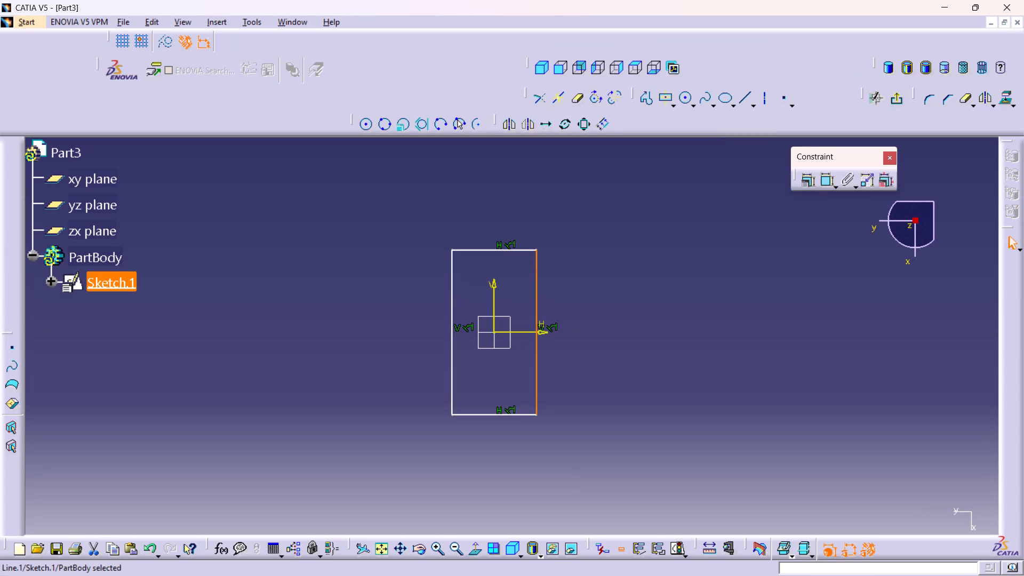
{"action": "double_click", "coordinate": [827, 183]}
{"action": "left_click", "coordinate": [582, 344]}
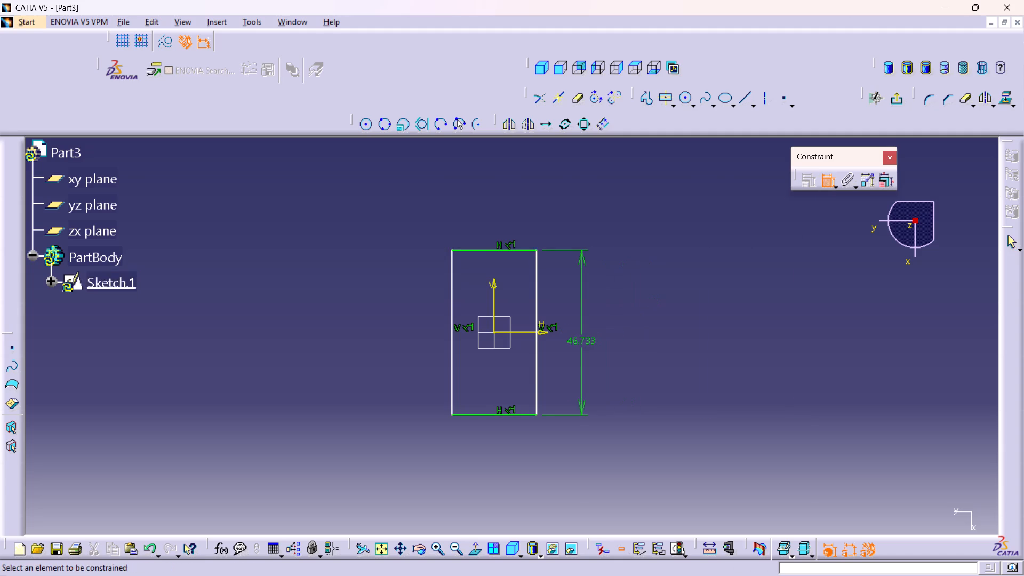
{"action": "double_click", "coordinate": [578, 343]}
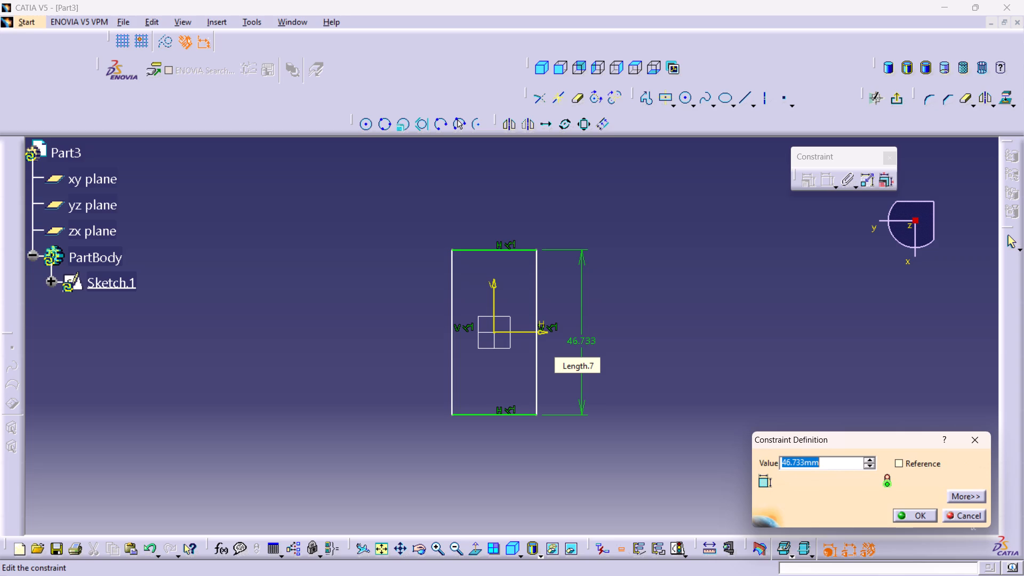
{"action": "type", "text": "100"}
{"action": "key", "text": "minus"}
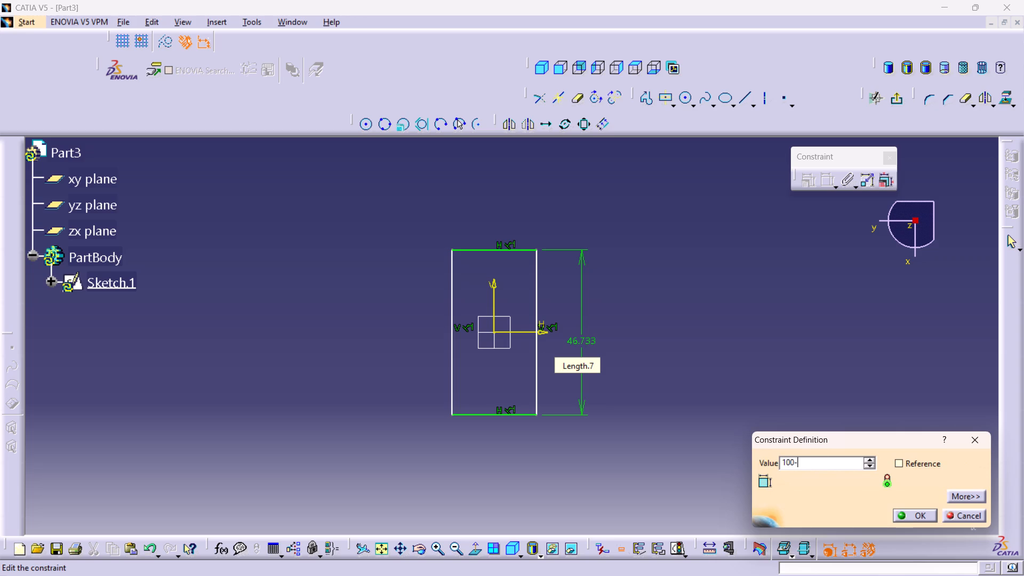
{"action": "type", "text": "61."}
{"action": "type", "text": "2006"}
{"action": "key", "text": "Return"}
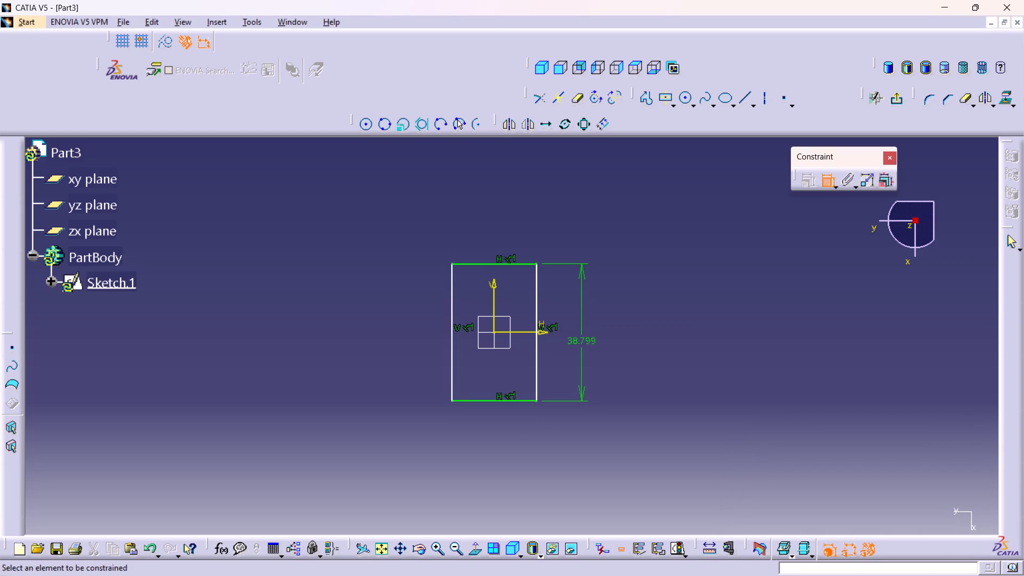
Dimension the rectangle's width along H, set it to 27.1954 mm and exit the sketch.
{"action": "left_click", "coordinate": [488, 403]}
{"action": "left_click", "coordinate": [487, 428]}
{"action": "double_click", "coordinate": [483, 423]}
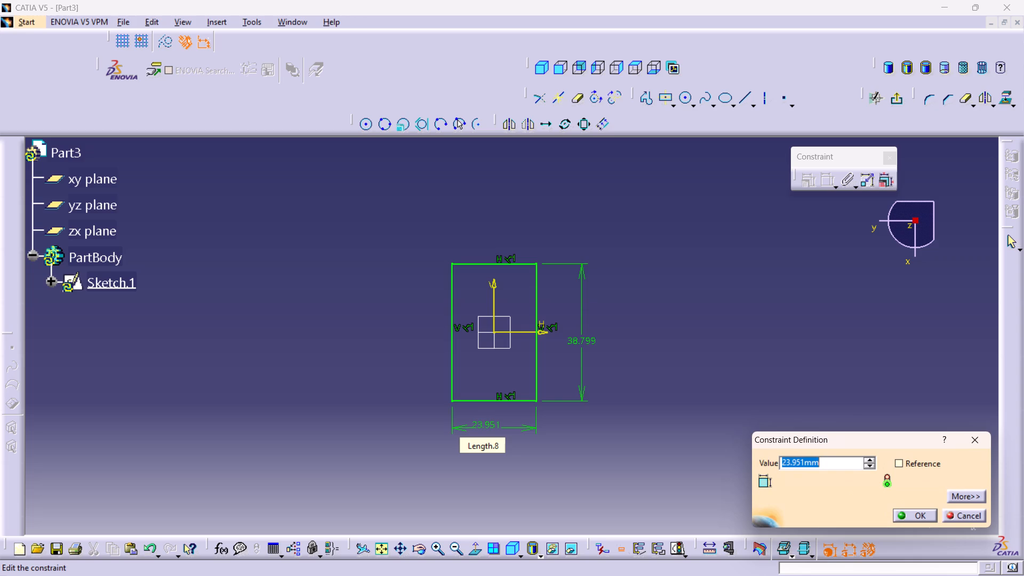
{"action": "type", "text": "27"}
{"action": "key", "text": "period"}
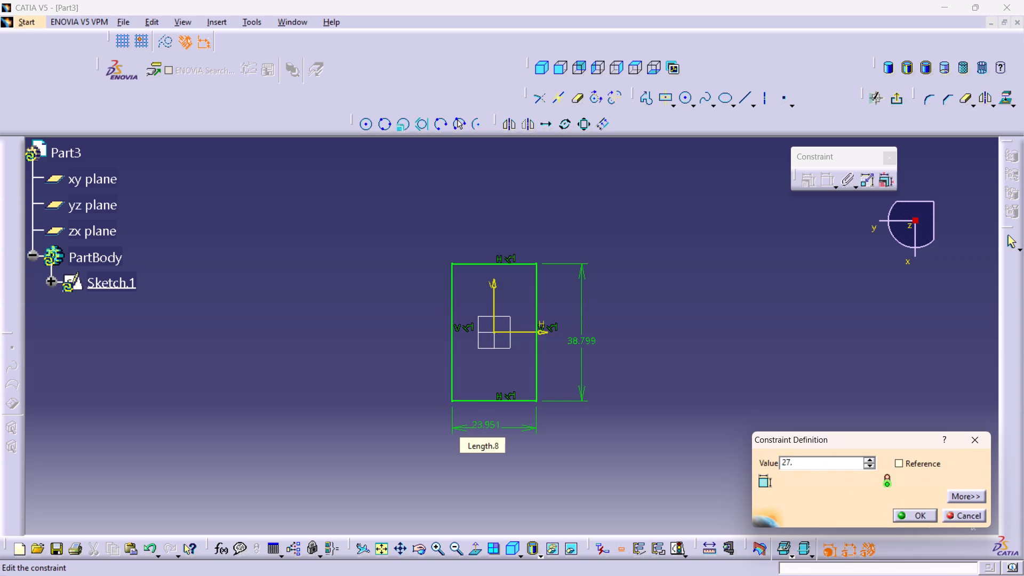
{"action": "type", "text": "1954"}
{"action": "key", "text": "Return"}
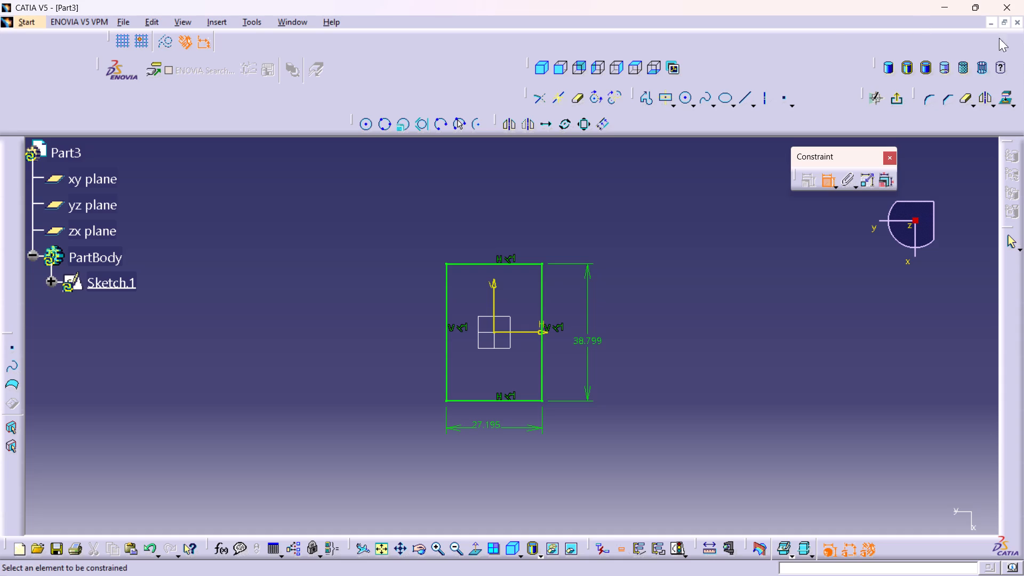
{"action": "left_click", "coordinate": [903, 97]}
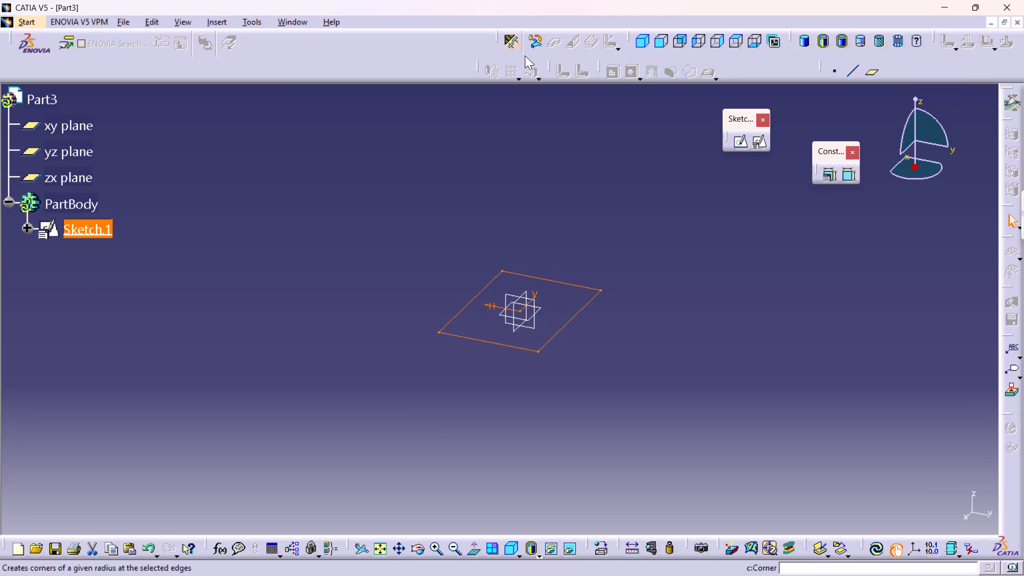
Define the sheet metal parameters with a sheet thickness of 1.524 mm.
{"action": "left_click", "coordinate": [509, 44]}
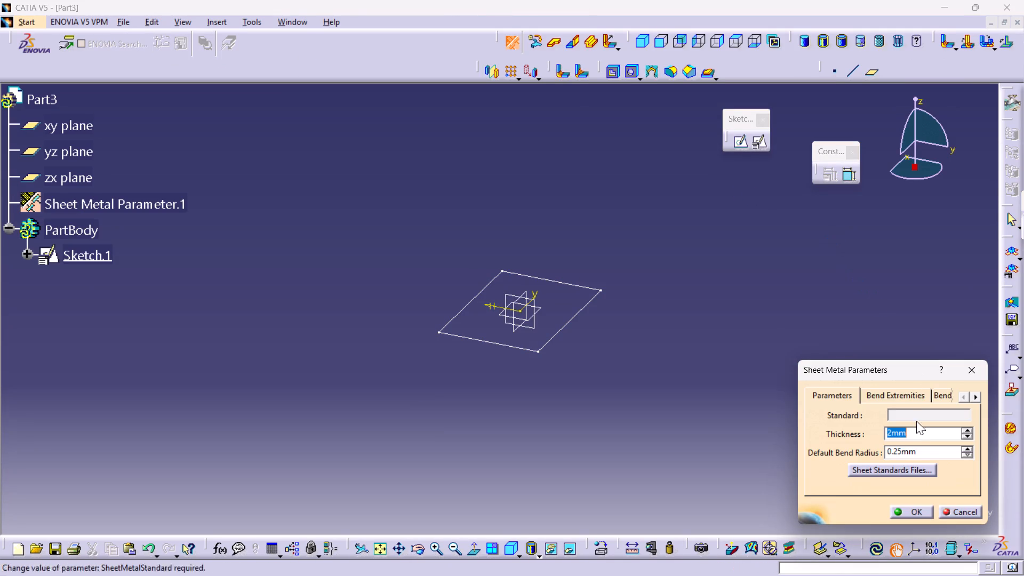
{"action": "double_click", "coordinate": [915, 431]}
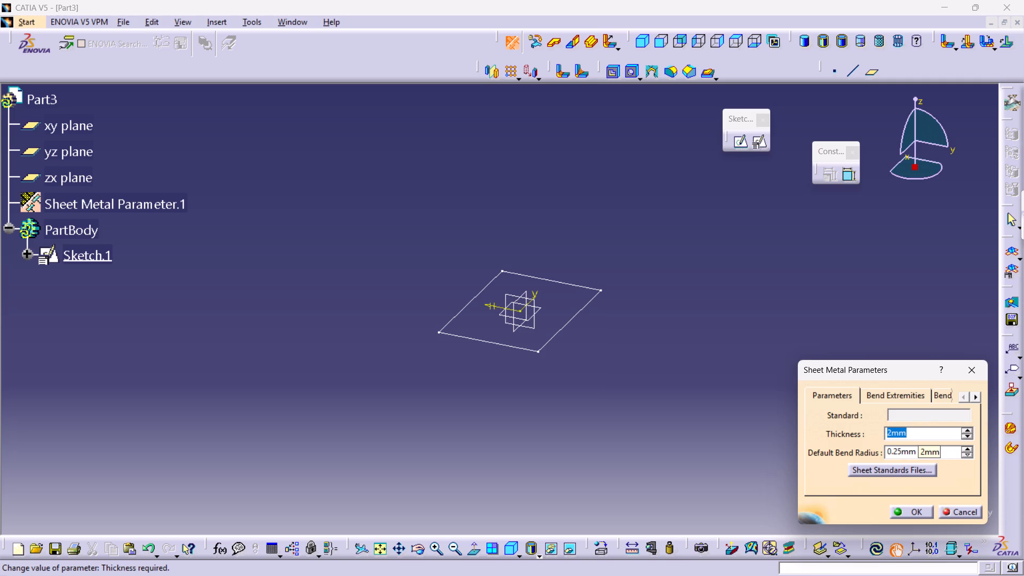
{"action": "type", "text": "1.5"}
{"action": "type", "text": "24"}
{"action": "key", "text": "Return"}
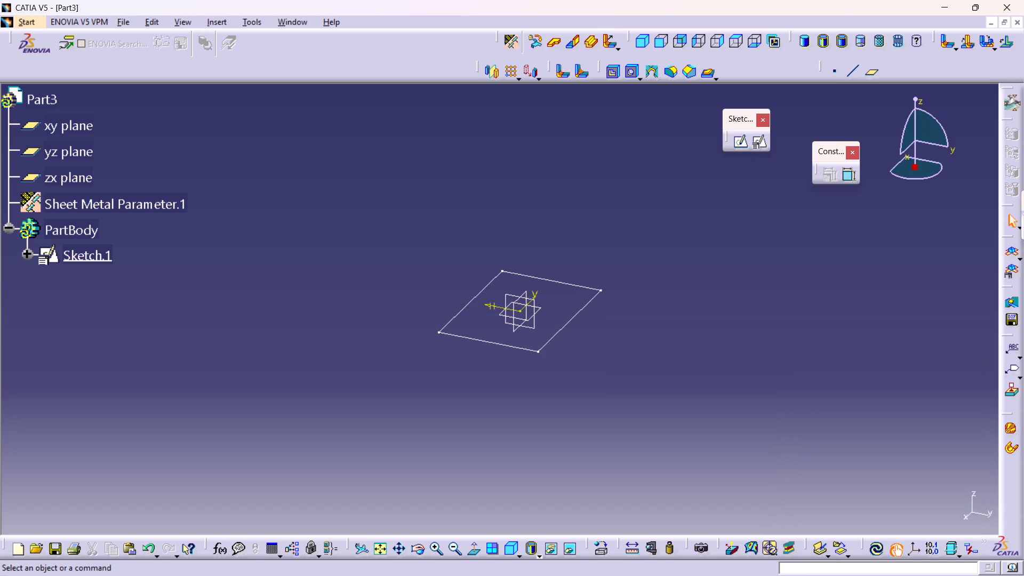
Create a sheet metal wall from the base rectangle sketch, Sketch.1.
{"action": "left_click", "coordinate": [550, 40]}
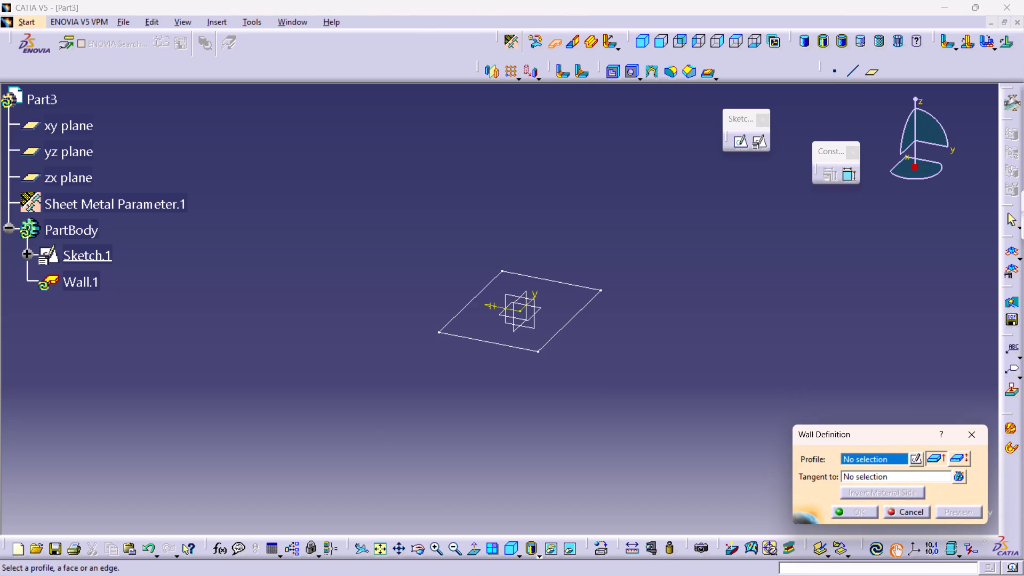
{"action": "left_click", "coordinate": [583, 306]}
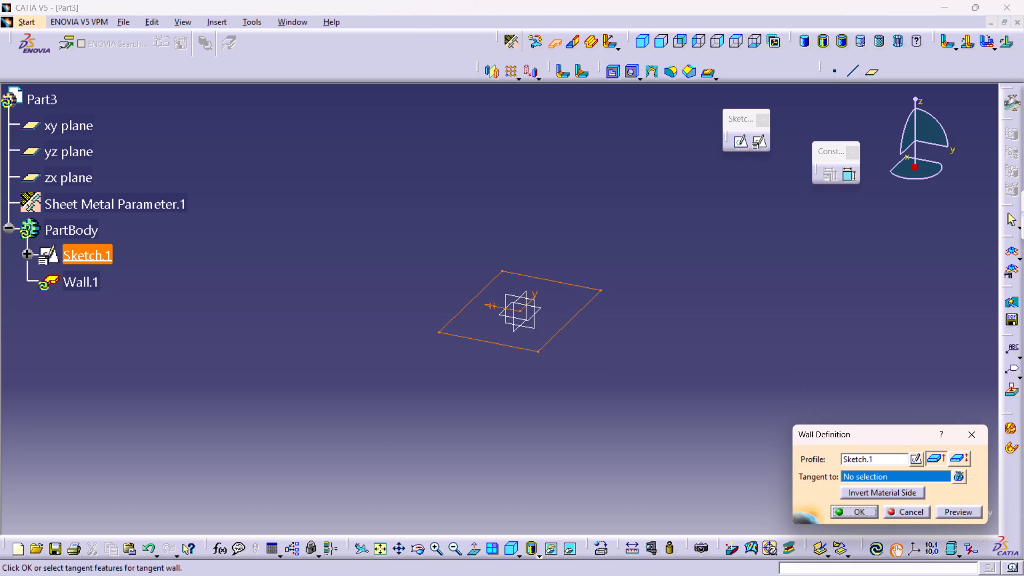
{"action": "left_click", "coordinate": [860, 513]}
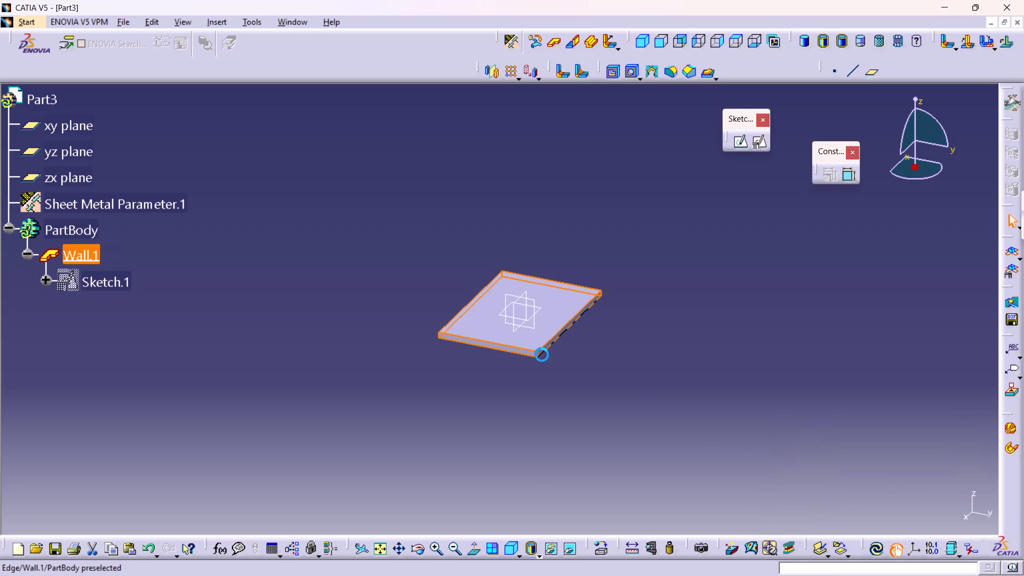
{"action": "left_click", "coordinate": [603, 395]}
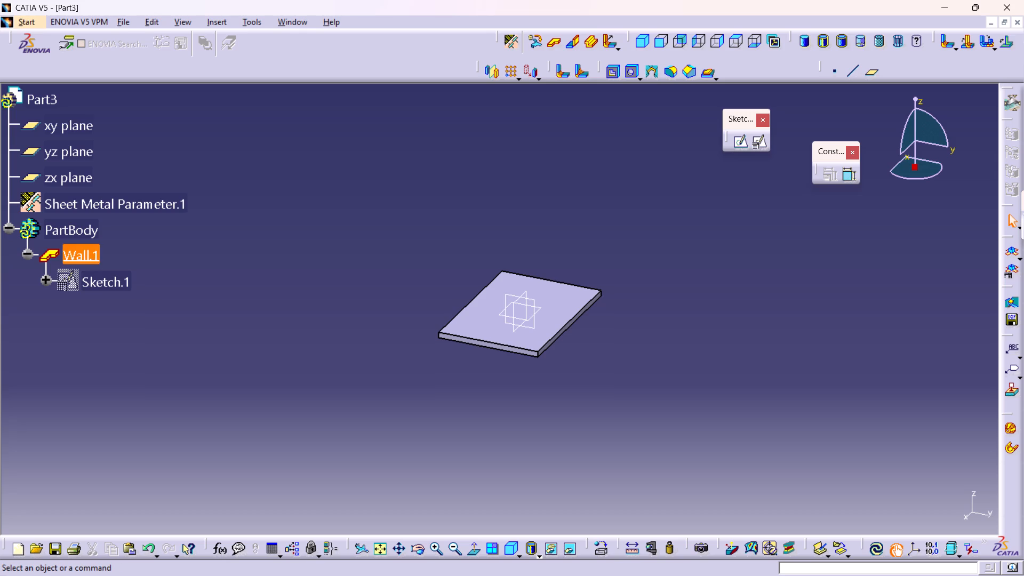
Round the wall's short vertical edge at the positive-y, negative-x corner with a 13.97 mm Corner radius.
{"action": "middle_click_drag", "start_coordinate": [589, 354], "coordinate": [370, 411]}
{"action": "right_click_drag", "start_coordinate": [589, 354], "coordinate": [370, 411]}
{"action": "middle_click_drag", "start_coordinate": [569, 374], "coordinate": [542, 337]}
{"action": "right_click", "coordinate": [569, 374]}
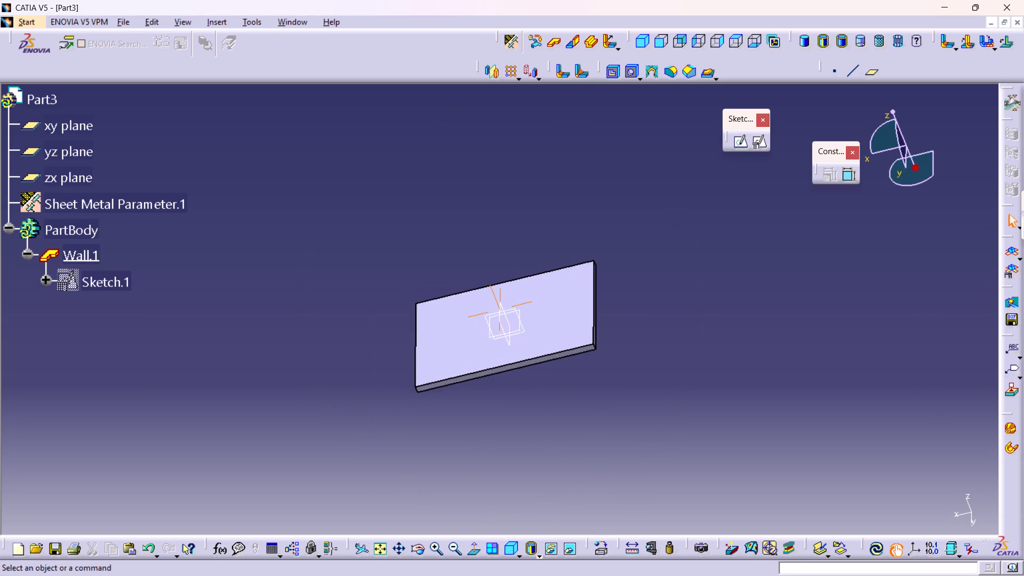
{"action": "middle_click_drag", "start_coordinate": [542, 337], "coordinate": [526, 278]}
{"action": "middle_click_drag", "start_coordinate": [686, 434], "coordinate": [620, 390]}
{"action": "right_click_drag", "start_coordinate": [684, 432], "coordinate": [620, 390]}
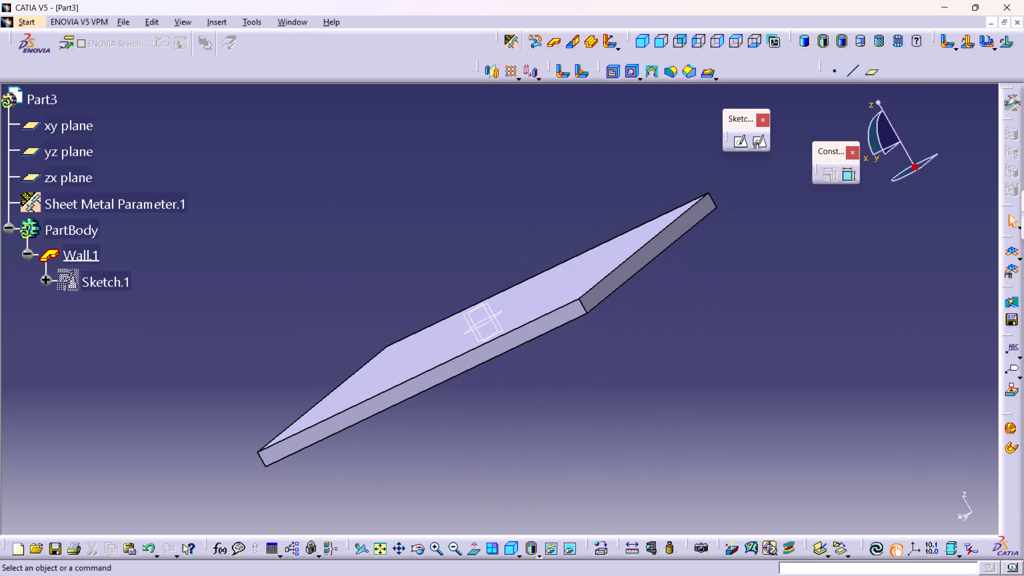
{"action": "left_click", "coordinate": [583, 306]}
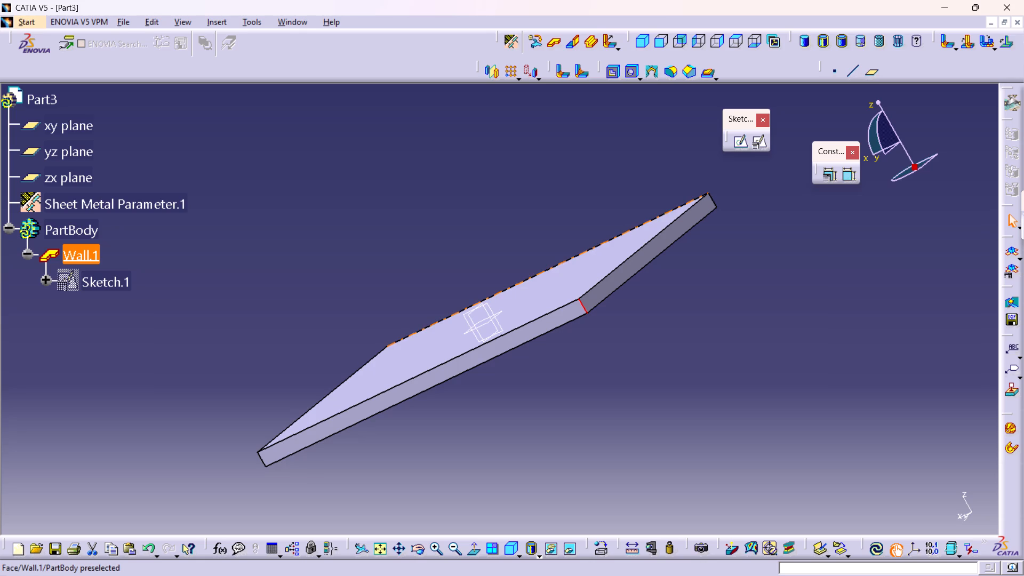
{"action": "left_click", "coordinate": [670, 71]}
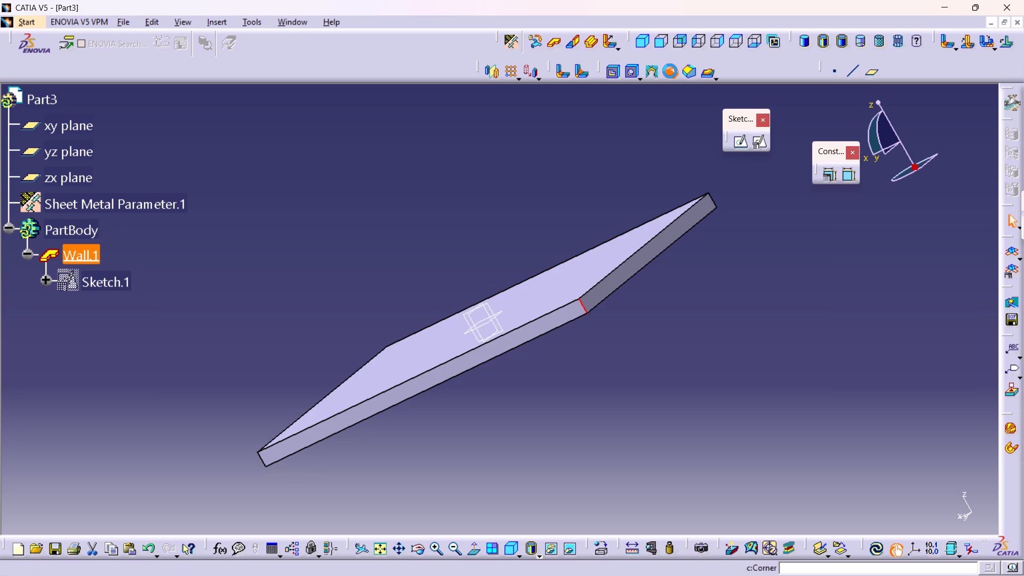
{"action": "middle_click_drag", "start_coordinate": [555, 420], "coordinate": [599, 455]}
{"action": "right_click_drag", "start_coordinate": [555, 420], "coordinate": [599, 455]}
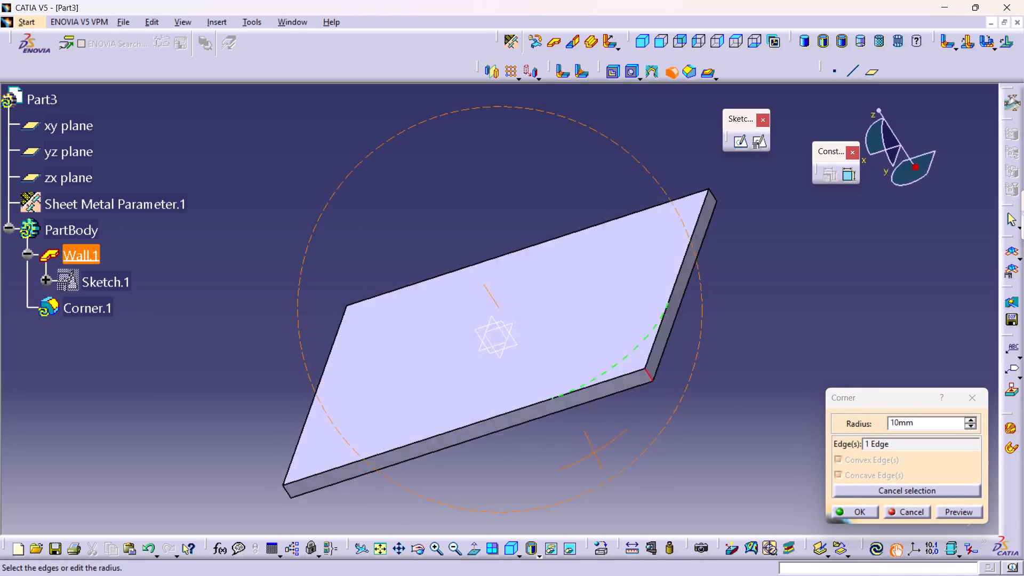
{"action": "right_click_drag", "start_coordinate": [599, 455], "coordinate": [631, 475]}
{"action": "middle_click_drag", "start_coordinate": [599, 455], "coordinate": [631, 475]}
{"action": "middle_click_drag", "start_coordinate": [687, 462], "coordinate": [649, 419]}
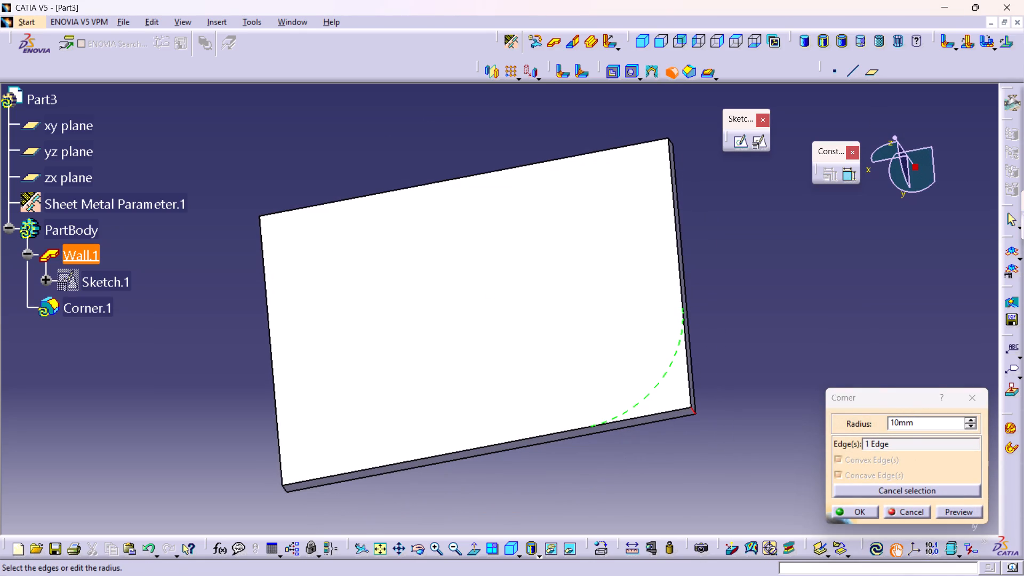
{"action": "double_click", "coordinate": [920, 423]}
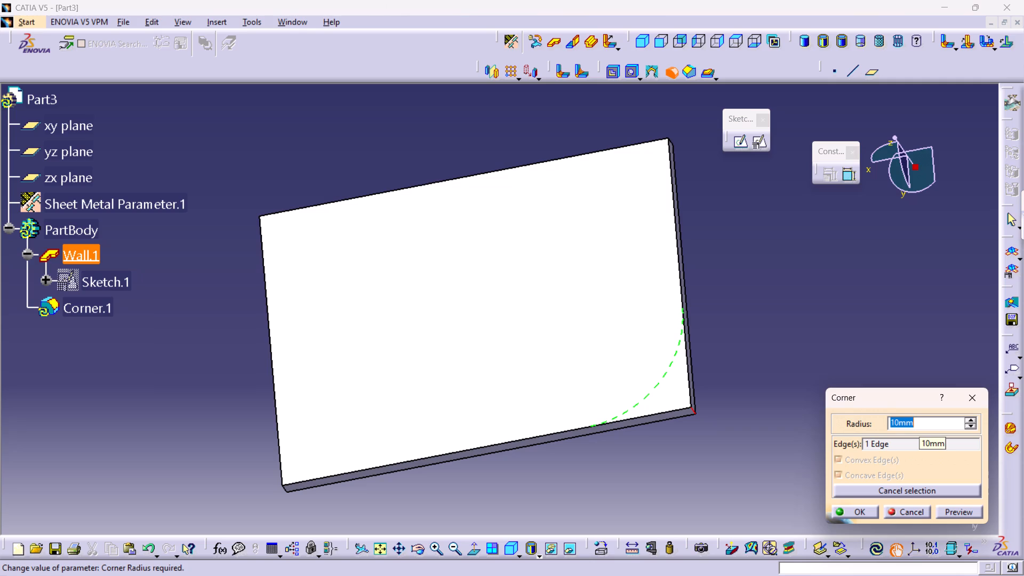
{"action": "type", "text": "13."}
{"action": "type", "text": "97"}
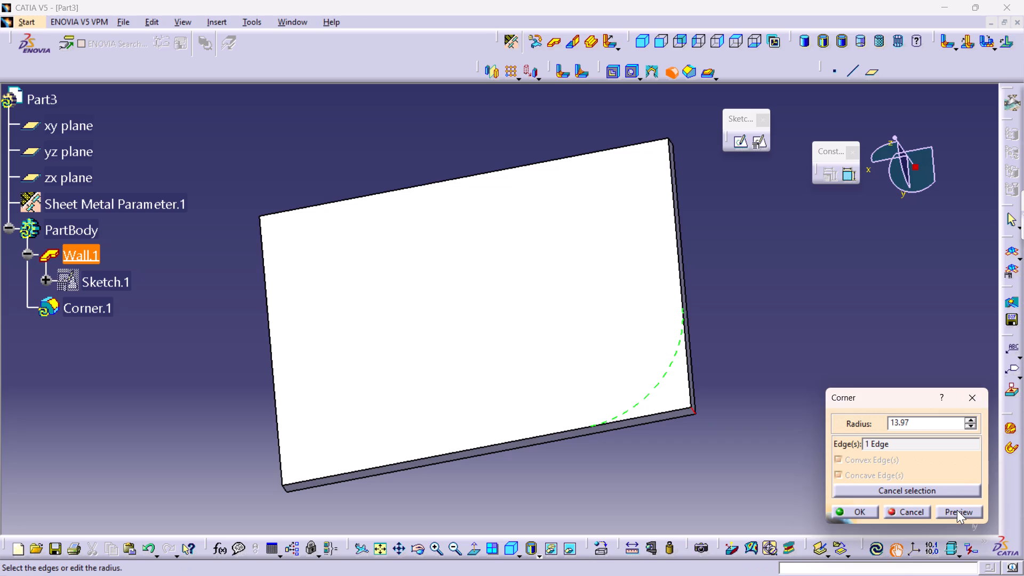
{"action": "left_click", "coordinate": [957, 510]}
{"action": "left_click", "coordinate": [859, 505]}
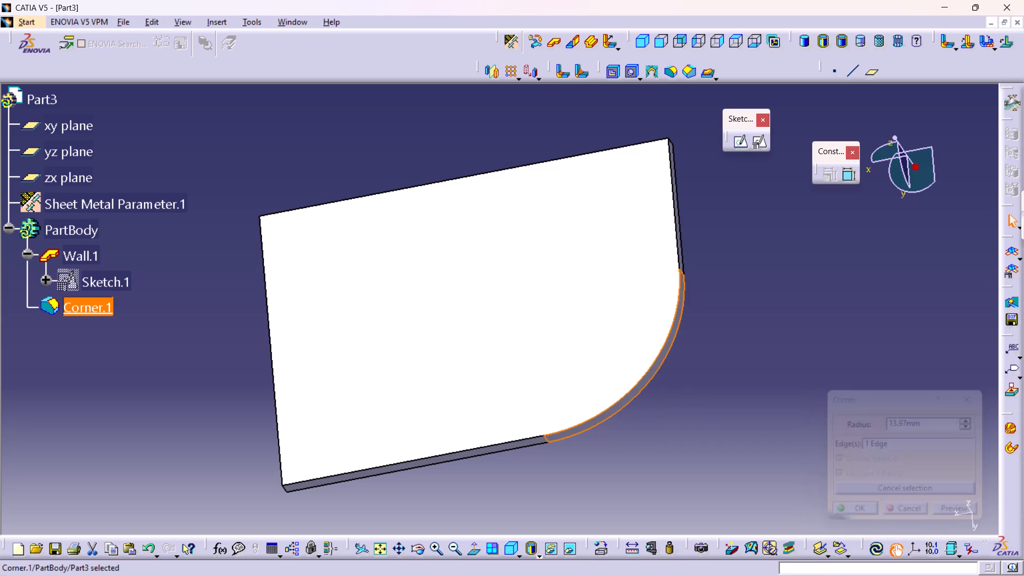
{"action": "left_click", "coordinate": [609, 514]}
Inspect the rounded wall in isometric view and from several other angles.
{"action": "middle_click_drag", "start_coordinate": [533, 488], "coordinate": [603, 420]}
{"action": "right_click_drag", "start_coordinate": [533, 488], "coordinate": [603, 420]}
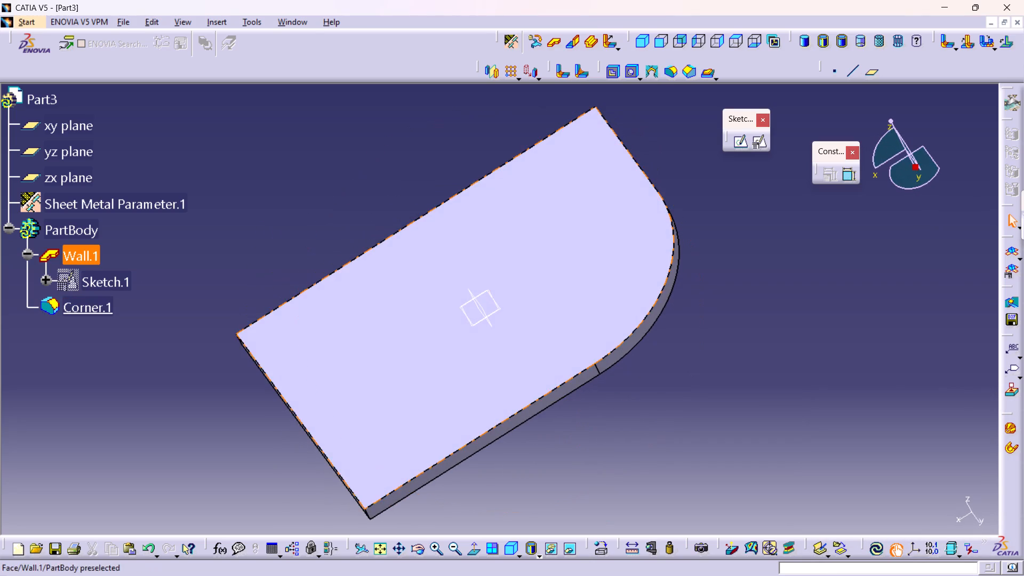
{"action": "middle_click_drag", "start_coordinate": [462, 438], "coordinate": [486, 370]}
{"action": "right_click_drag", "start_coordinate": [460, 437], "coordinate": [486, 370]}
{"action": "left_click", "coordinate": [639, 36]}
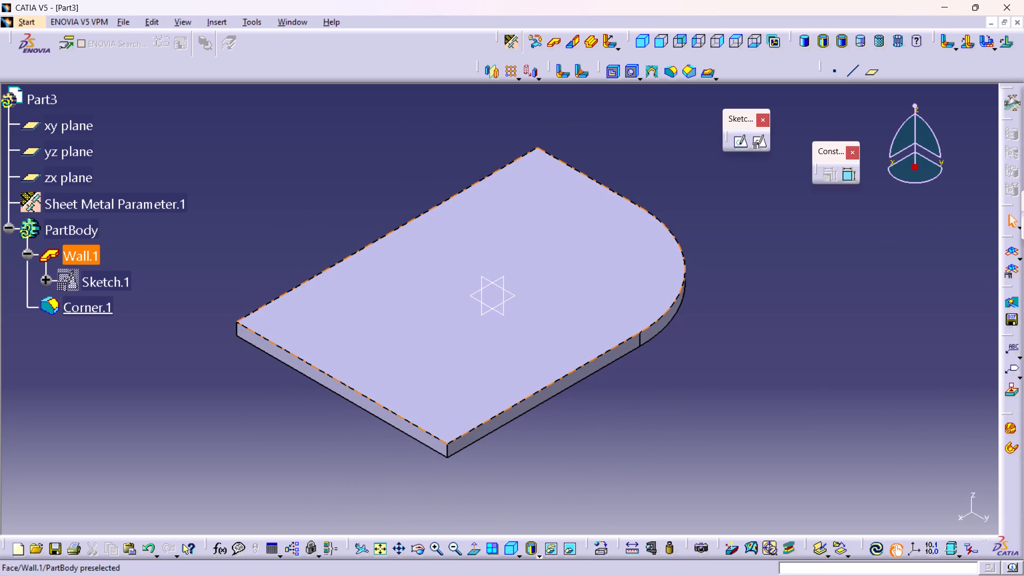
{"action": "middle_click_drag", "start_coordinate": [309, 337], "coordinate": [376, 299]}
{"action": "middle_click_drag", "start_coordinate": [626, 390], "coordinate": [631, 403]}
{"action": "right_click", "coordinate": [627, 389]}
{"action": "middle_click_drag", "start_coordinate": [648, 404], "coordinate": [650, 414]}
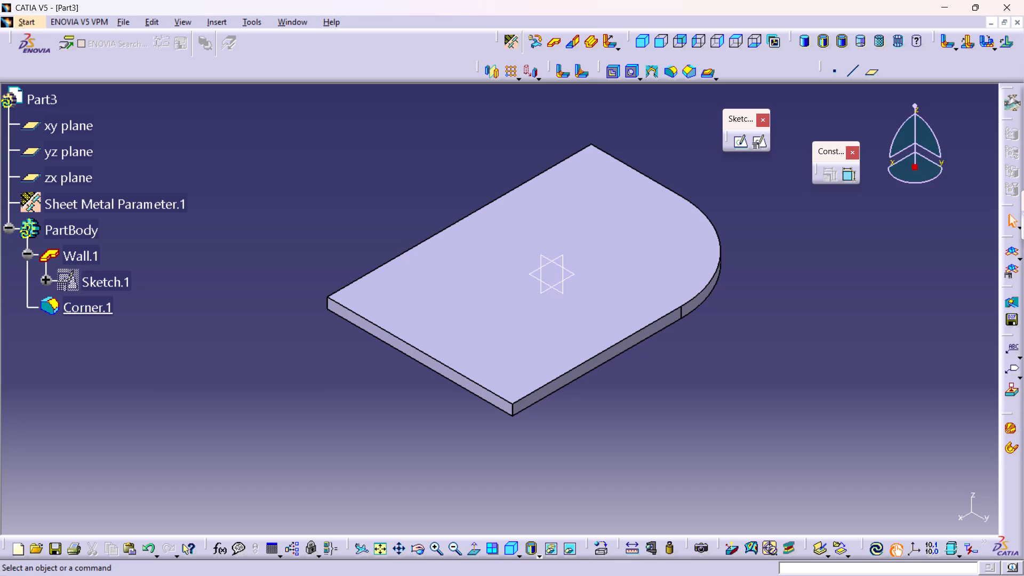
{"action": "middle_click_drag", "start_coordinate": [578, 474], "coordinate": [561, 429]}
{"action": "right_click_drag", "start_coordinate": [578, 474], "coordinate": [561, 429]}
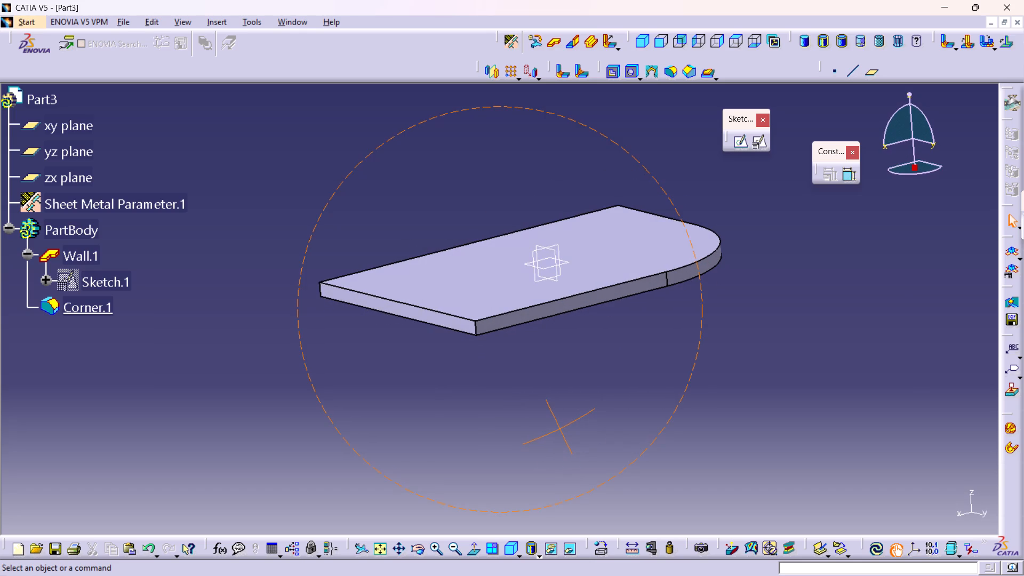
{"action": "middle_click_drag", "start_coordinate": [425, 366], "coordinate": [420, 353]}
{"action": "right_click", "coordinate": [425, 366]}
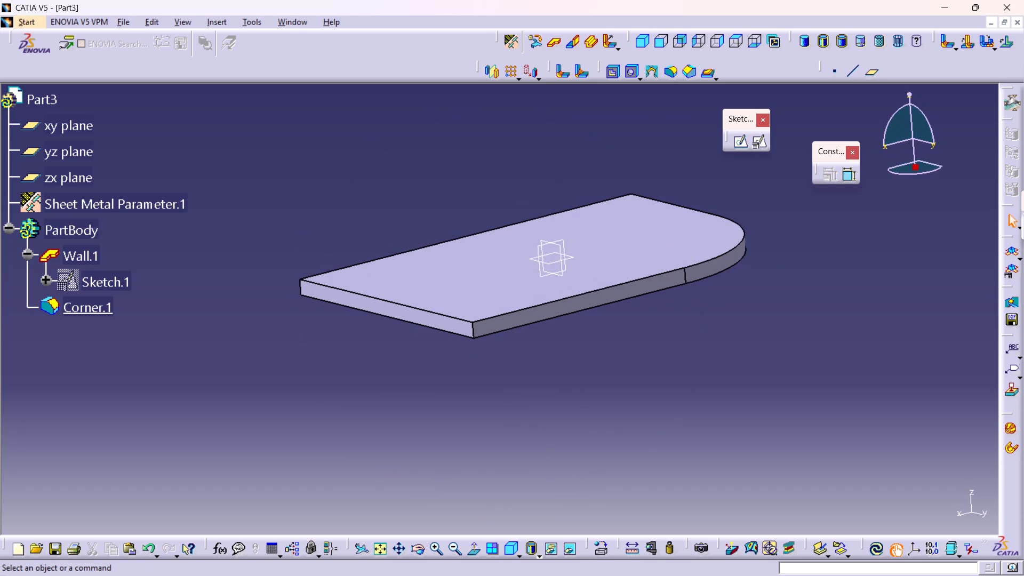
{"action": "middle_click_drag", "start_coordinate": [420, 353], "coordinate": [413, 337]}
{"action": "middle_click_drag", "start_coordinate": [423, 362], "coordinate": [427, 380]}
{"action": "right_click_drag", "start_coordinate": [423, 362], "coordinate": [427, 380]}
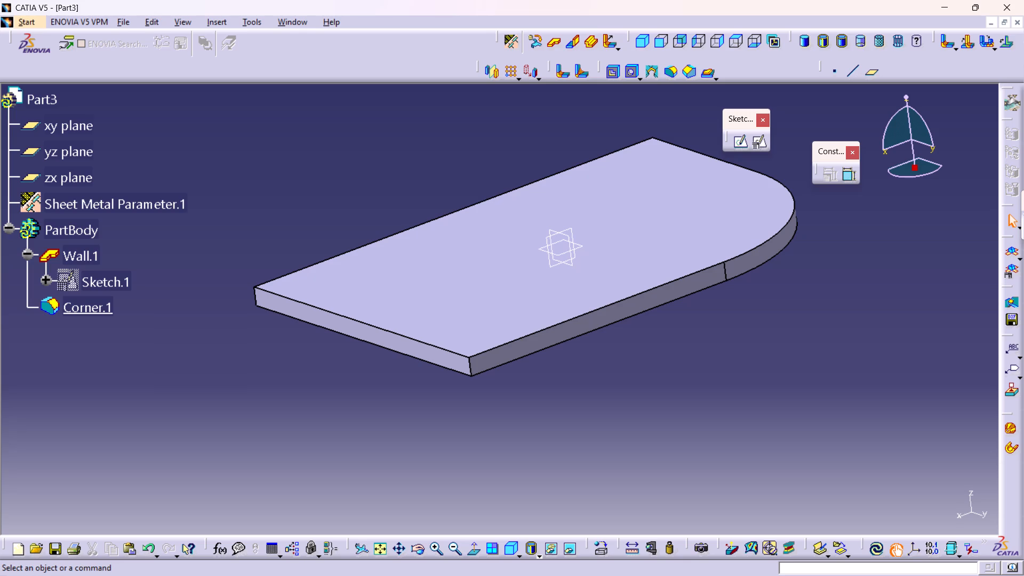
{"action": "middle_click_drag", "start_coordinate": [365, 372], "coordinate": [367, 385]}
{"action": "right_click", "coordinate": [365, 372]}
{"action": "middle_click_drag", "start_coordinate": [593, 391], "coordinate": [590, 416]}
{"action": "right_click_drag", "start_coordinate": [593, 391], "coordinate": [586, 414]}
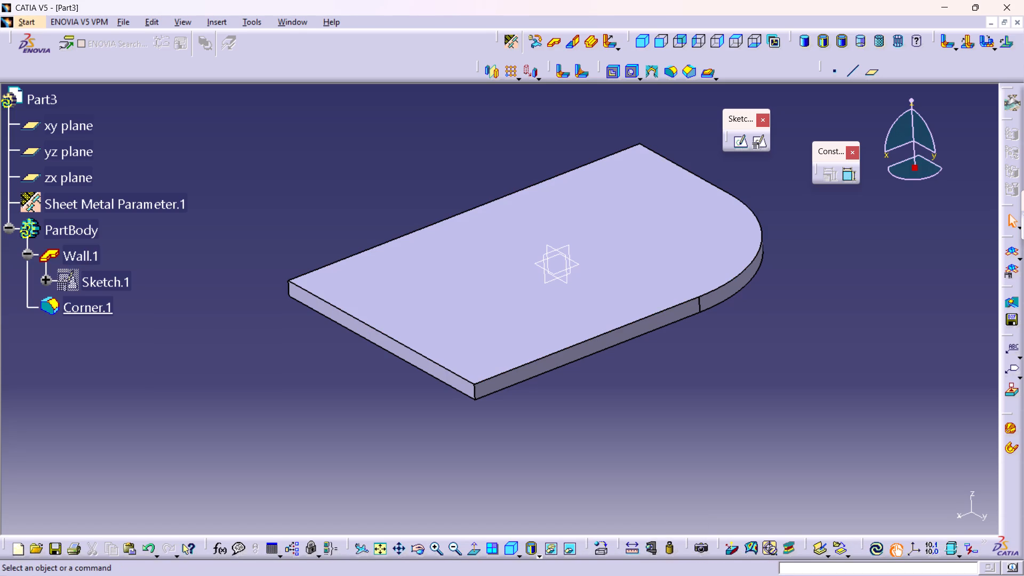
Start a positioned sketch on the xy plane with the axes swapped and V reversed.
{"action": "left_click", "coordinate": [578, 266]}
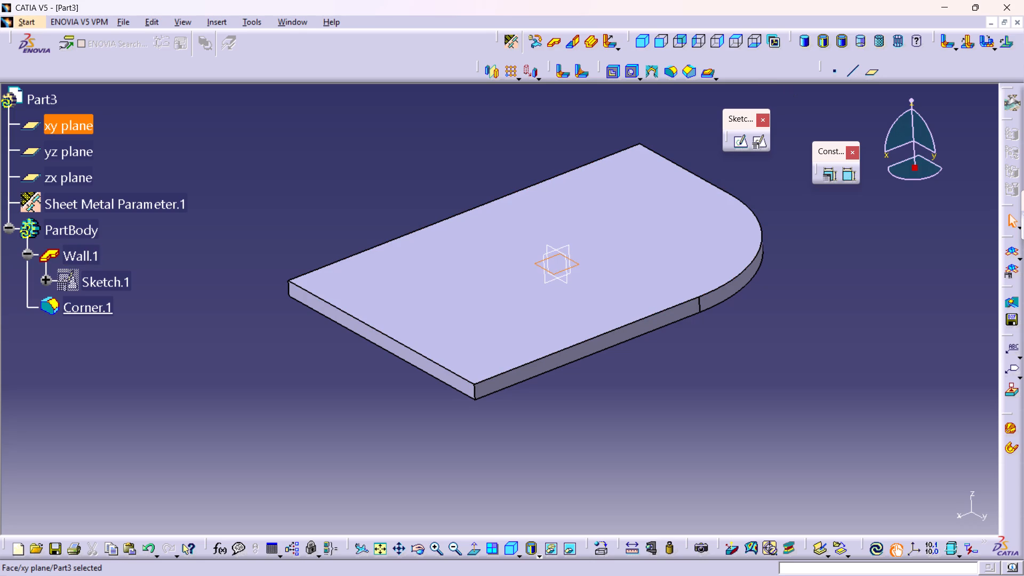
{"action": "left_click", "coordinate": [766, 143]}
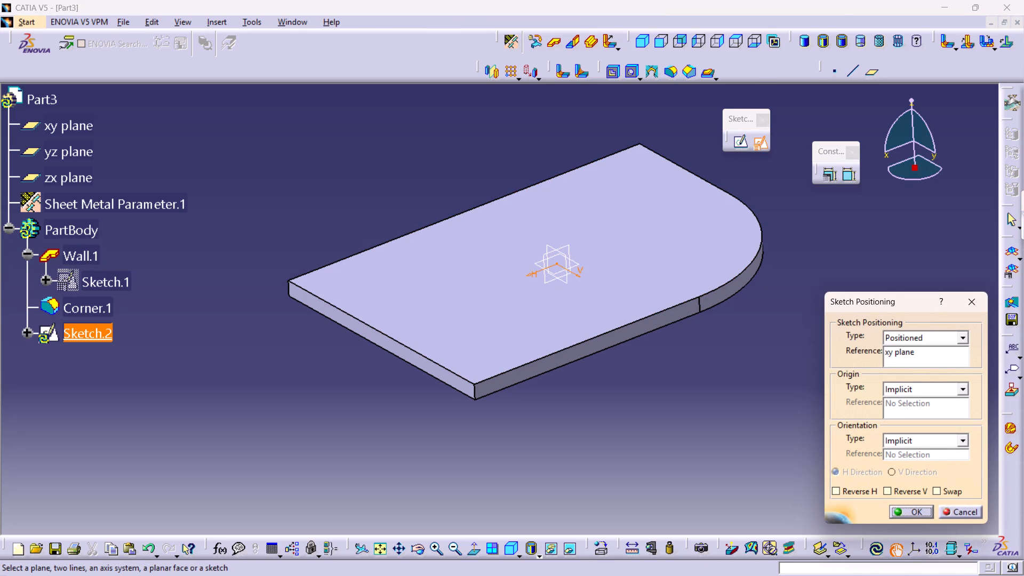
{"action": "middle_click_drag", "start_coordinate": [582, 415], "coordinate": [589, 429]}
{"action": "right_click", "coordinate": [582, 415]}
{"action": "middle_click_drag", "start_coordinate": [589, 430], "coordinate": [594, 397]}
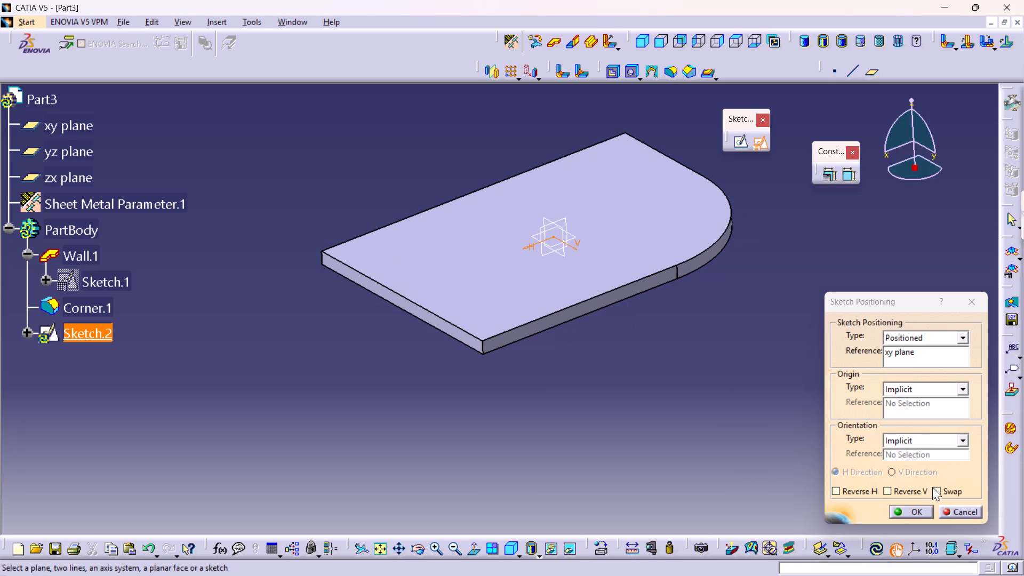
{"action": "left_click", "coordinate": [947, 489]}
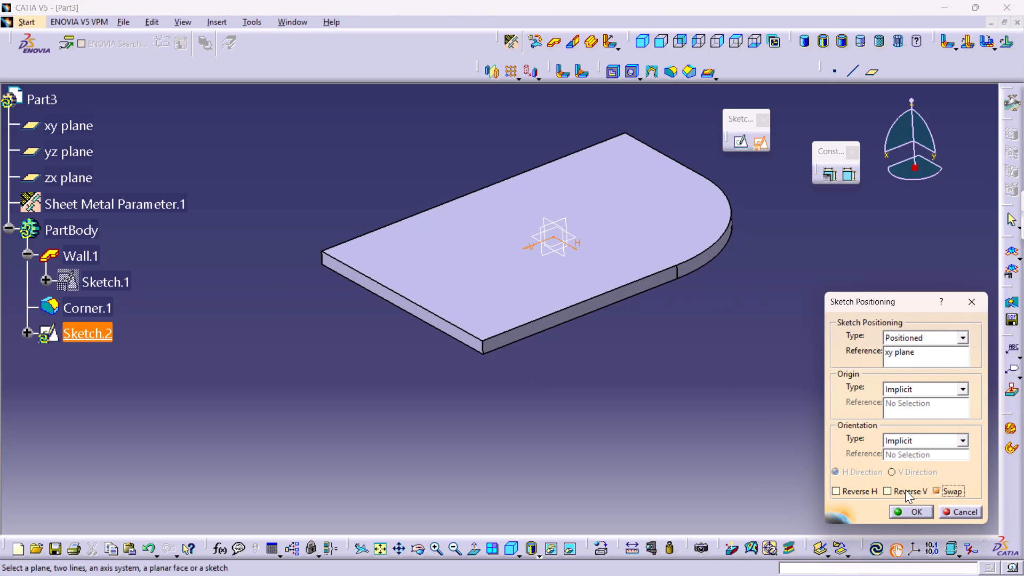
{"action": "left_click", "coordinate": [905, 490]}
{"action": "left_click", "coordinate": [894, 515]}
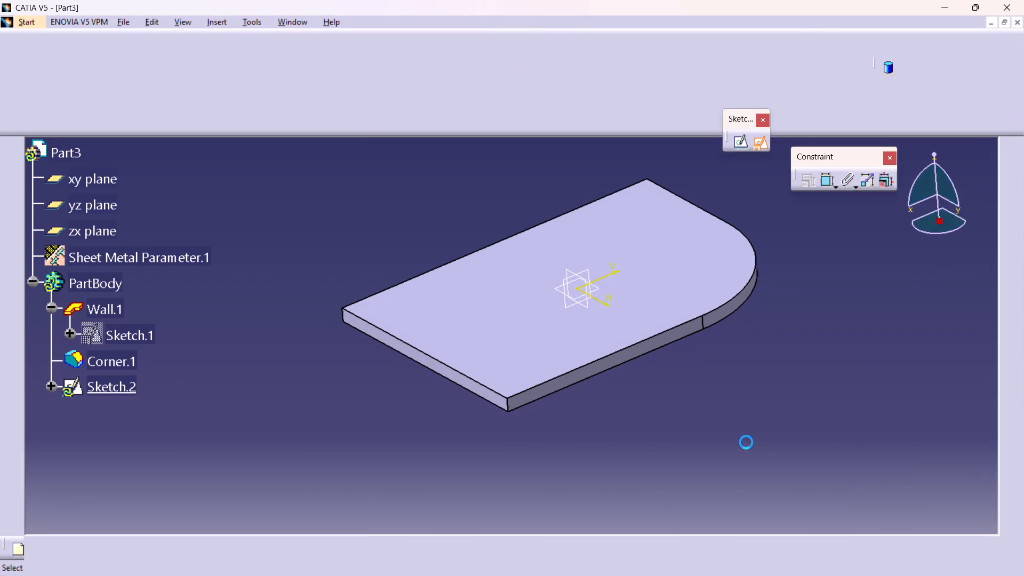
{"action": "middle_click_drag", "start_coordinate": [540, 467], "coordinate": [545, 389]}
{"action": "right_click", "coordinate": [540, 329]}
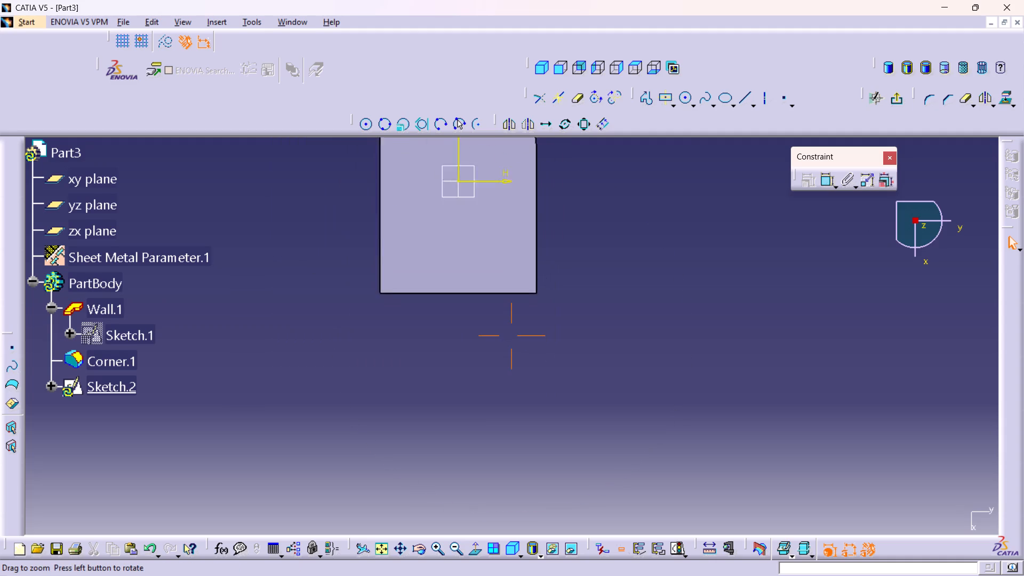
{"action": "middle_click_drag", "start_coordinate": [545, 389], "coordinate": [545, 404]}
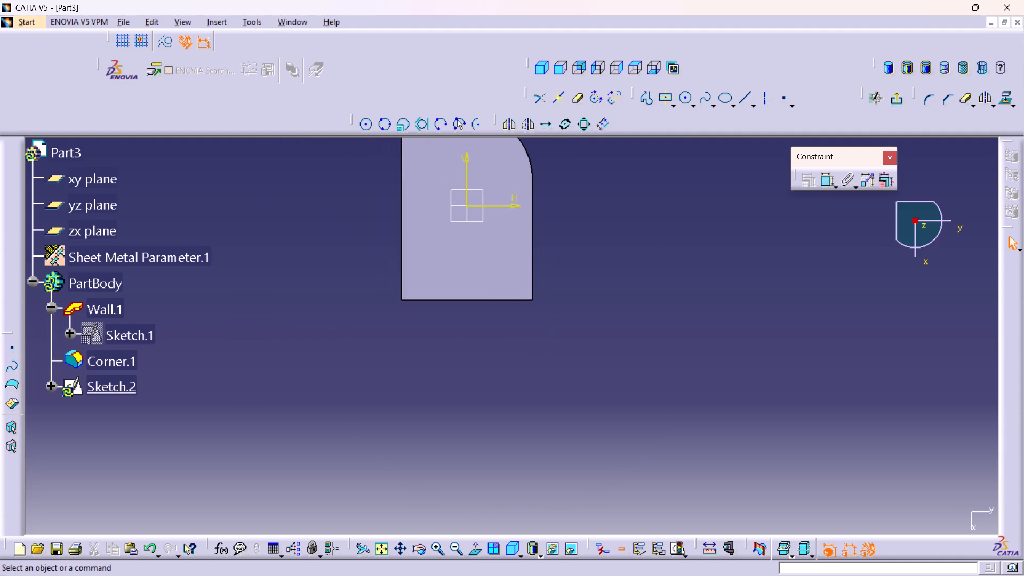
{"action": "middle_click_drag", "start_coordinate": [438, 381], "coordinate": [451, 409]}
{"action": "right_click", "coordinate": [438, 381]}
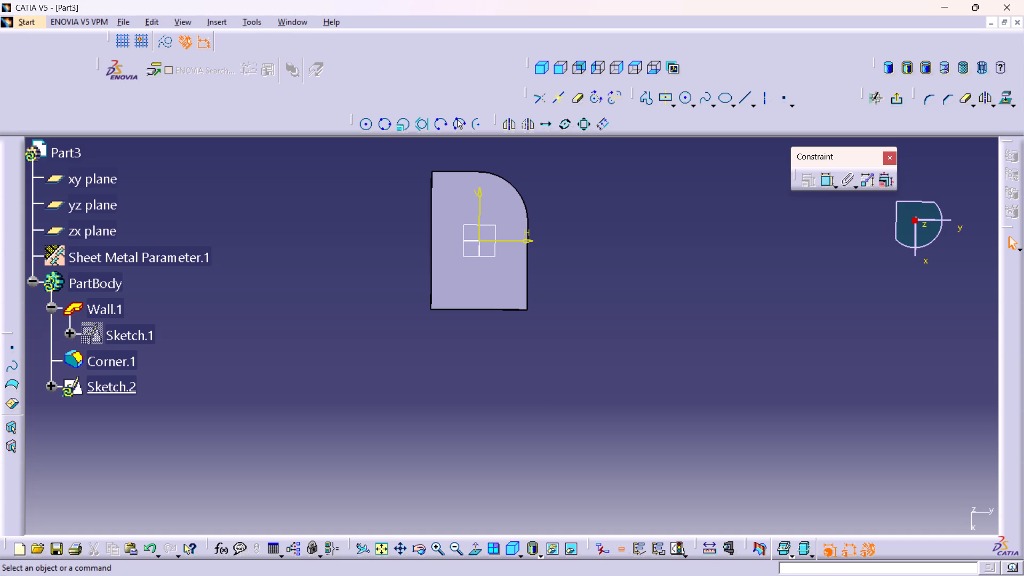
{"action": "left_click", "coordinate": [475, 551]}
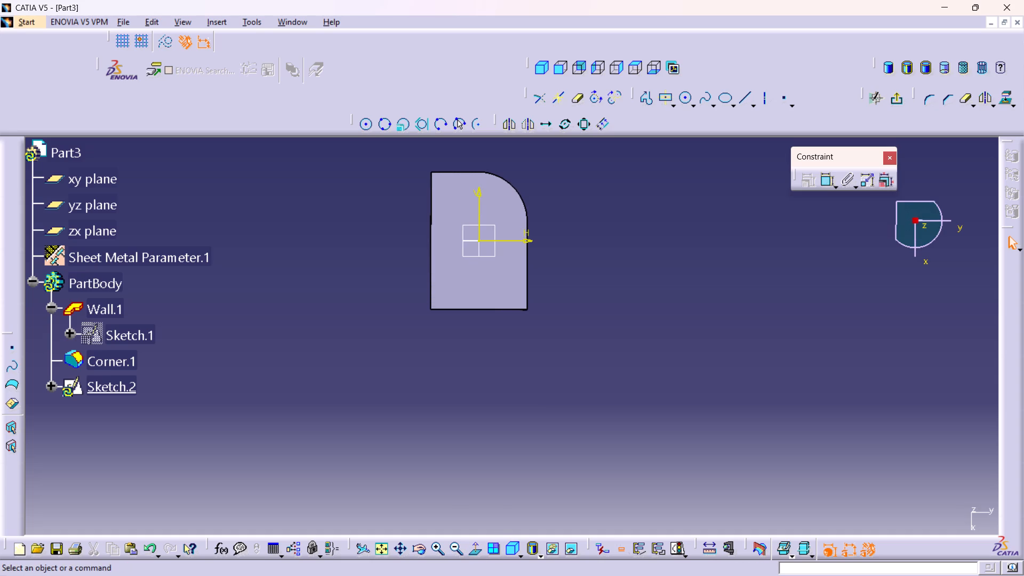
{"action": "middle_click_drag", "start_coordinate": [478, 359], "coordinate": [498, 333]}
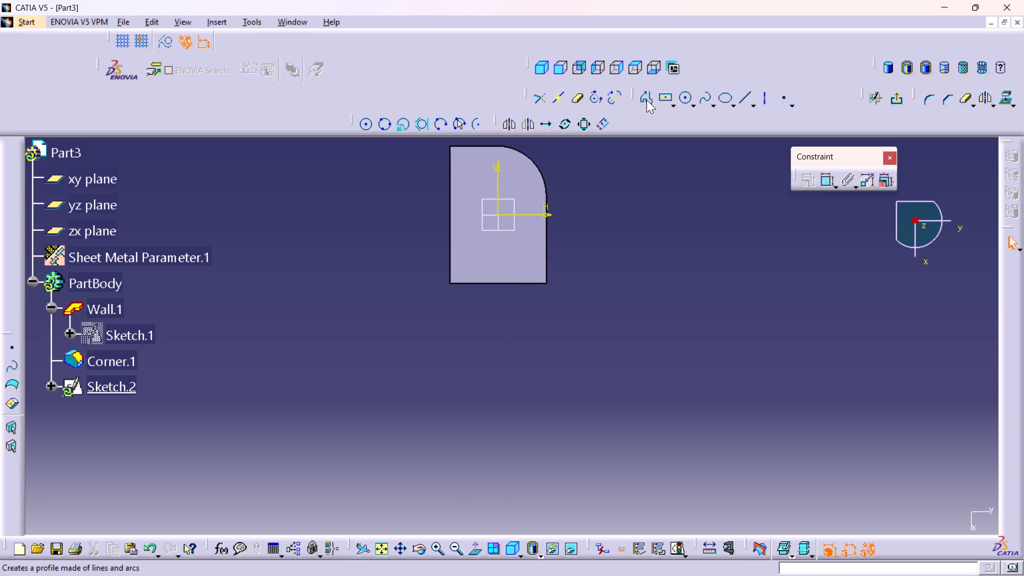
Sketch an open U-shaped profile below the wall: two vertical lines about 40 mm long joined by a tangent arc of about 15 mm radius.
{"action": "double_click", "coordinate": [646, 100]}
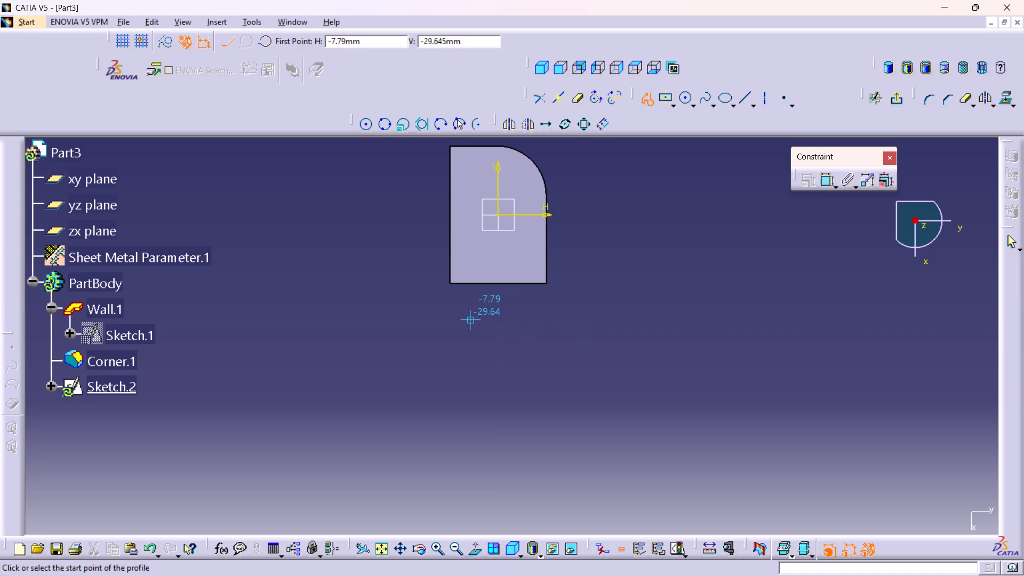
{"action": "left_click", "coordinate": [451, 292]}
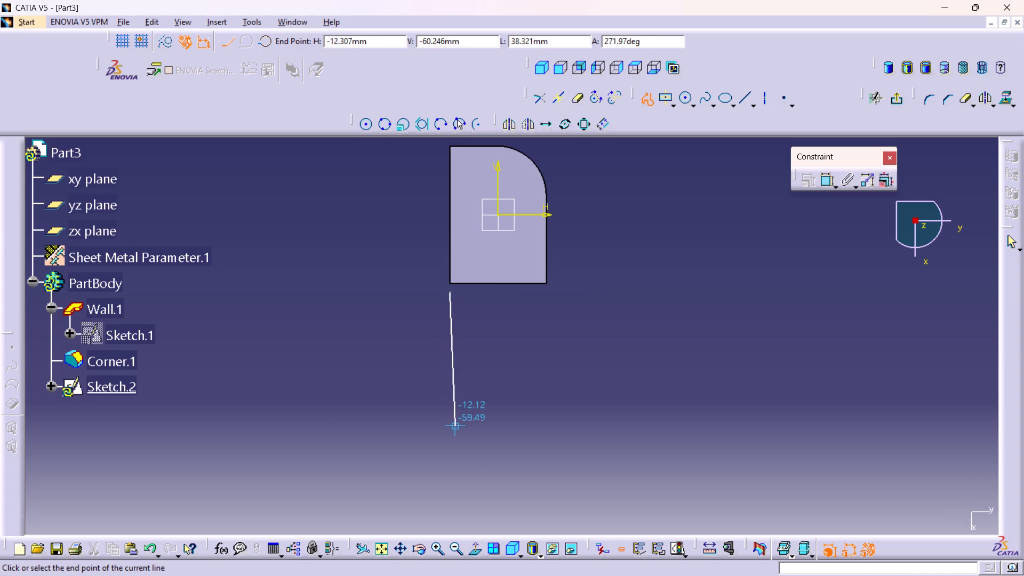
{"action": "left_click", "coordinate": [448, 436]}
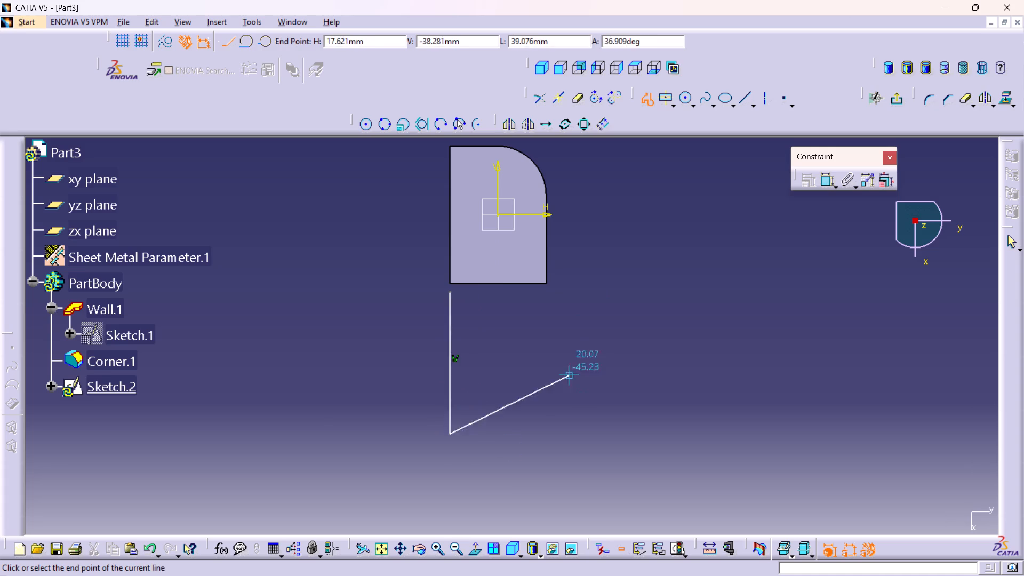
{"action": "left_click", "coordinate": [246, 36]}
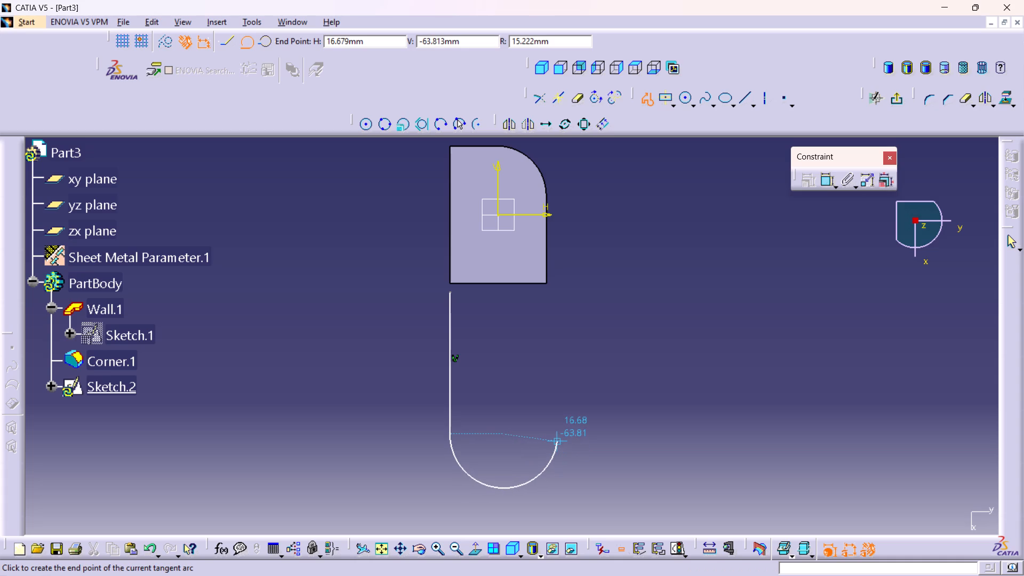
{"action": "left_click", "coordinate": [557, 436]}
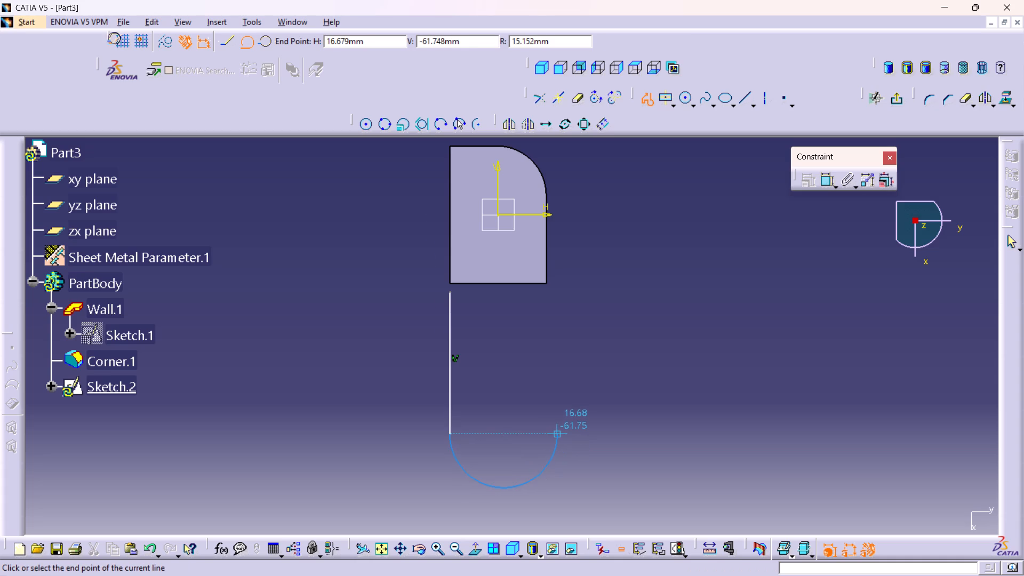
{"action": "left_click", "coordinate": [562, 291]}
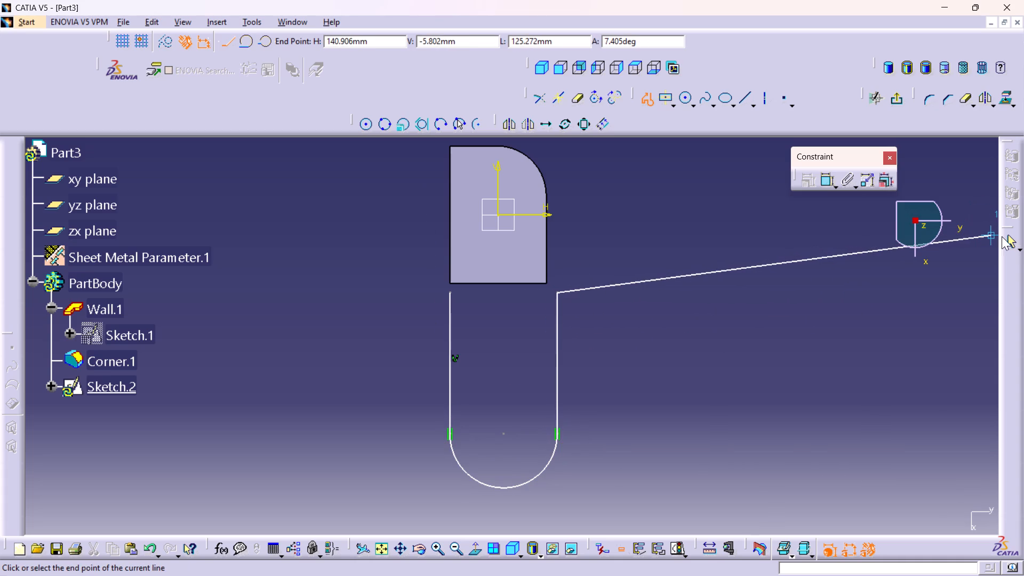
{"action": "left_click", "coordinate": [1010, 245]}
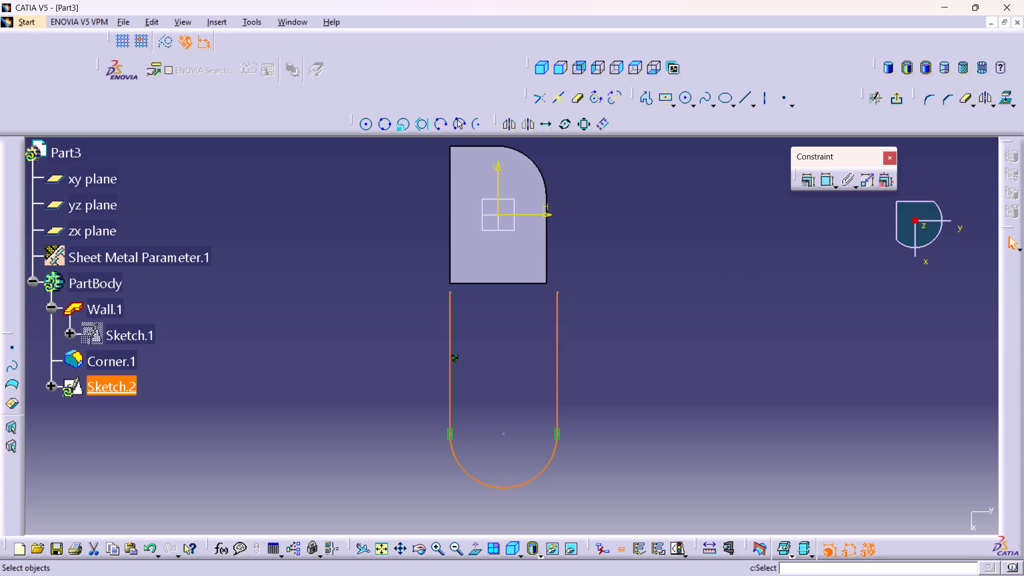
{"action": "left_click", "coordinate": [539, 333]}
Project the wall's straight edge facing the U-profile into the sketch.
{"action": "left_click", "coordinate": [495, 284]}
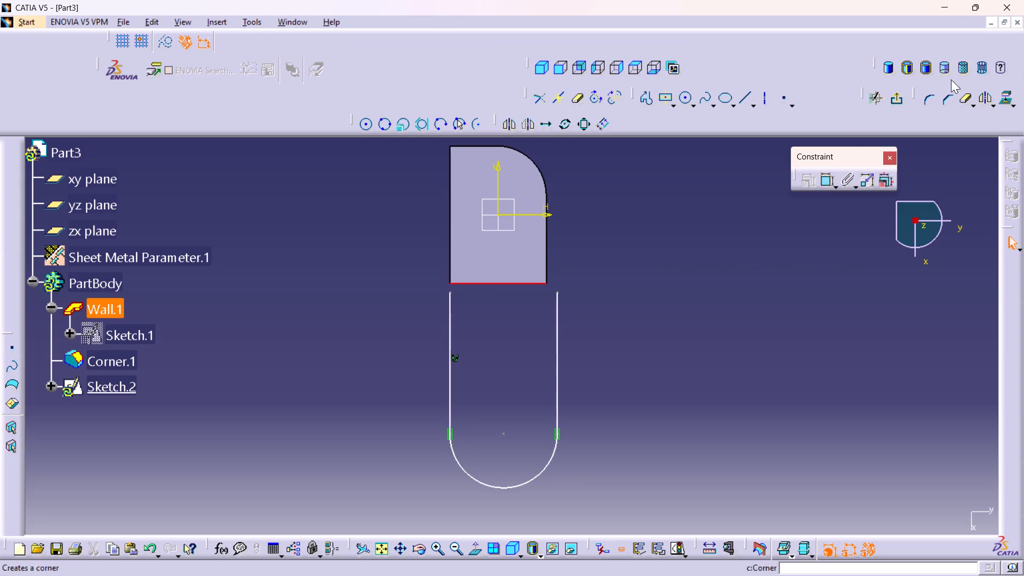
{"action": "left_click", "coordinate": [1003, 100]}
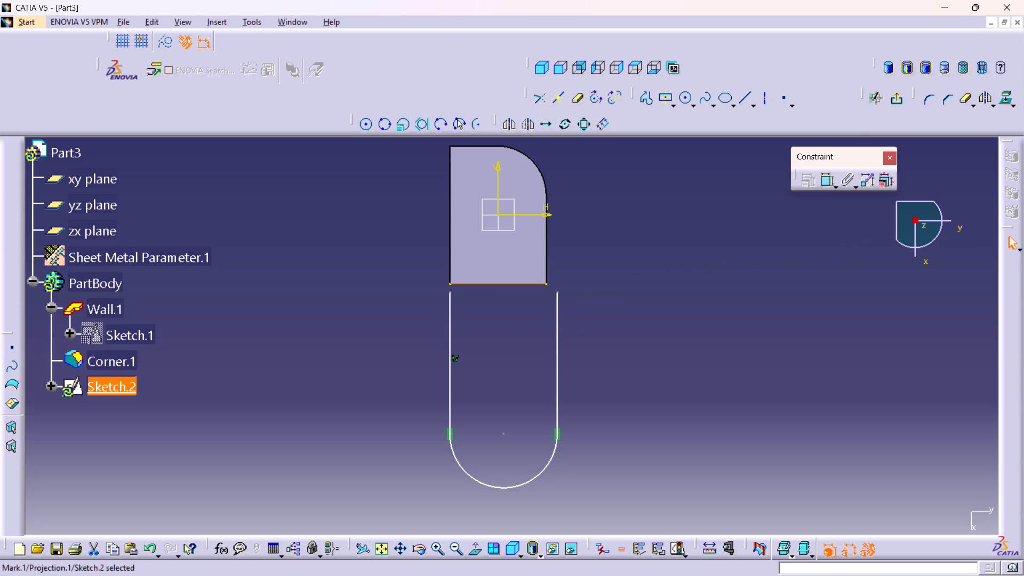
{"action": "left_click", "coordinate": [476, 331]}
Make the U-profile's two open endpoints coincident with the matching endpoints of the projected wall edge.
{"action": "middle_click_drag", "start_coordinate": [472, 331], "coordinate": [457, 267]}
{"action": "right_click", "coordinate": [472, 331]}
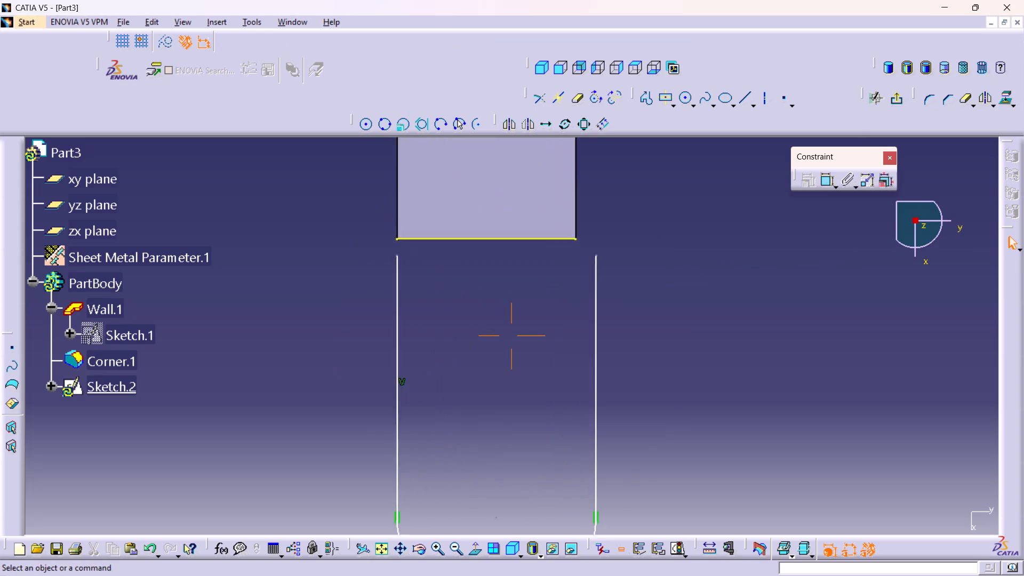
{"action": "middle_click_drag", "start_coordinate": [457, 267], "coordinate": [455, 249]}
{"action": "middle_click_drag", "start_coordinate": [465, 285], "coordinate": [535, 326]}
{"action": "double_click", "coordinate": [825, 176]}
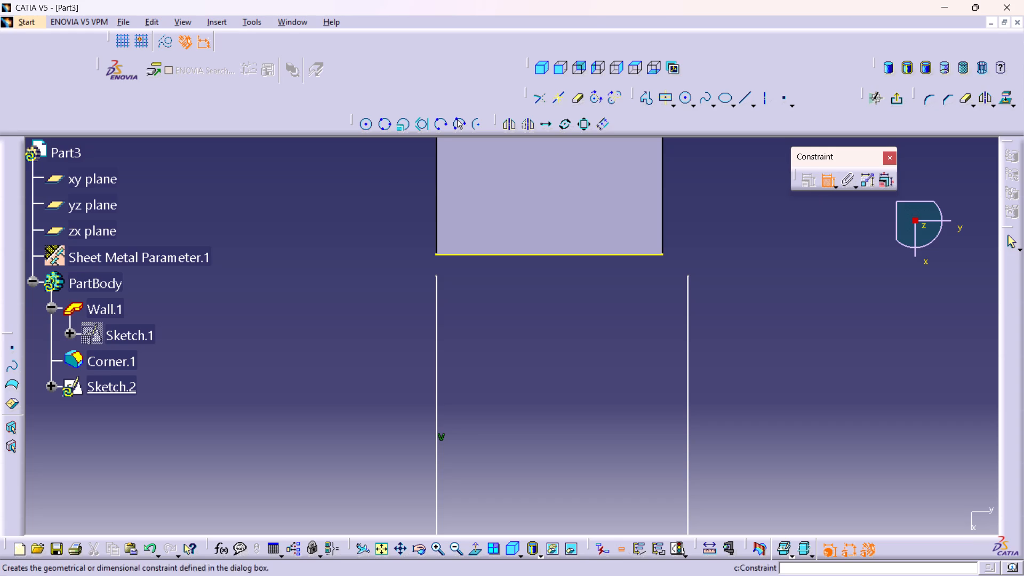
{"action": "left_click", "coordinate": [436, 276]}
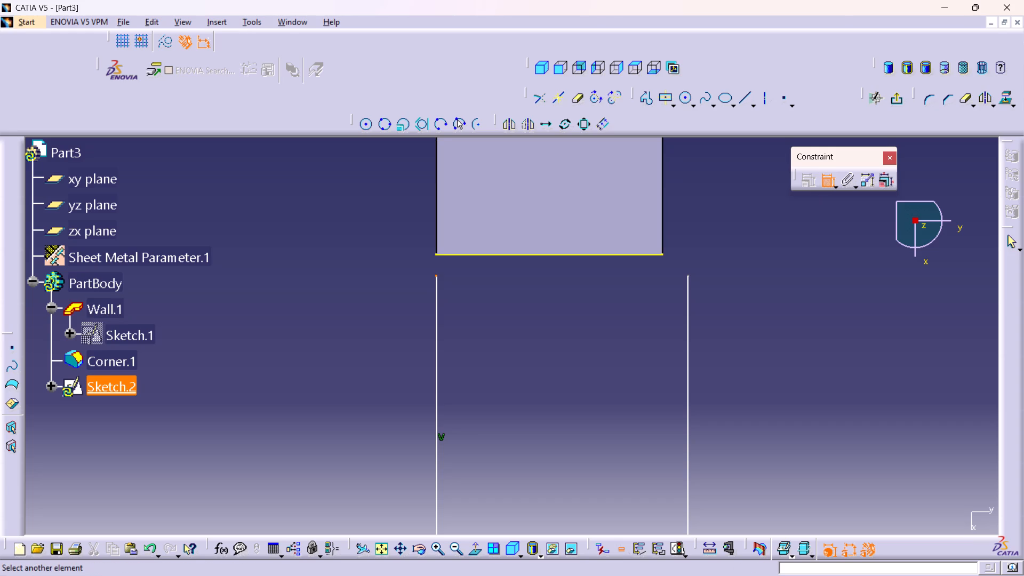
{"action": "left_click", "coordinate": [436, 253]}
{"action": "right_click", "coordinate": [413, 269]}
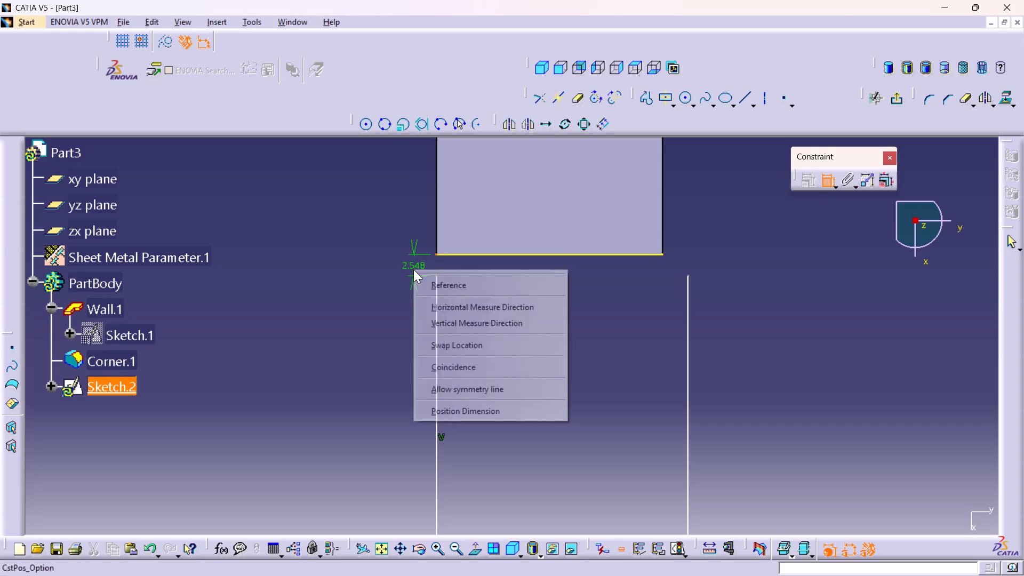
{"action": "left_click", "coordinate": [453, 371]}
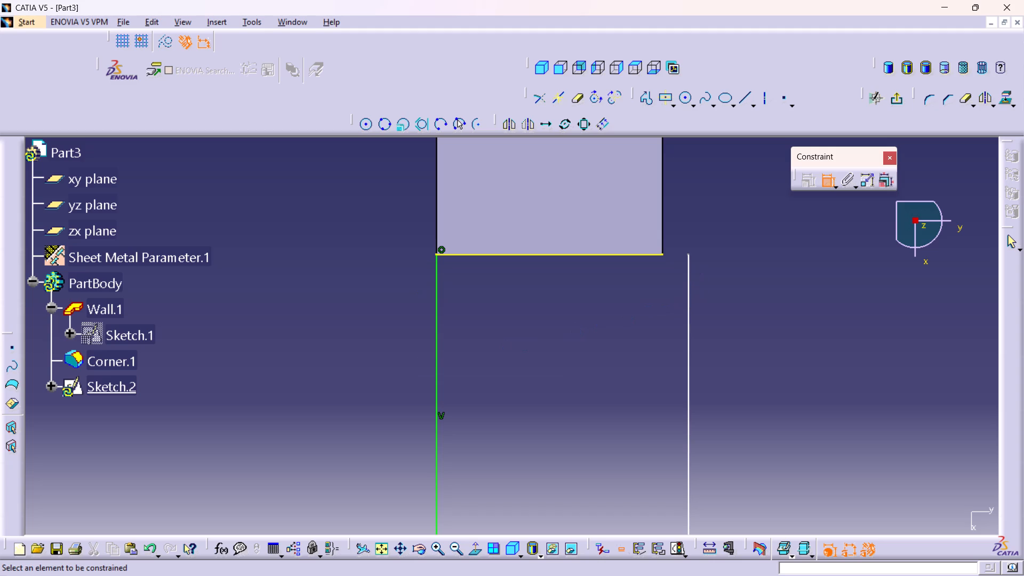
{"action": "left_click", "coordinate": [689, 255]}
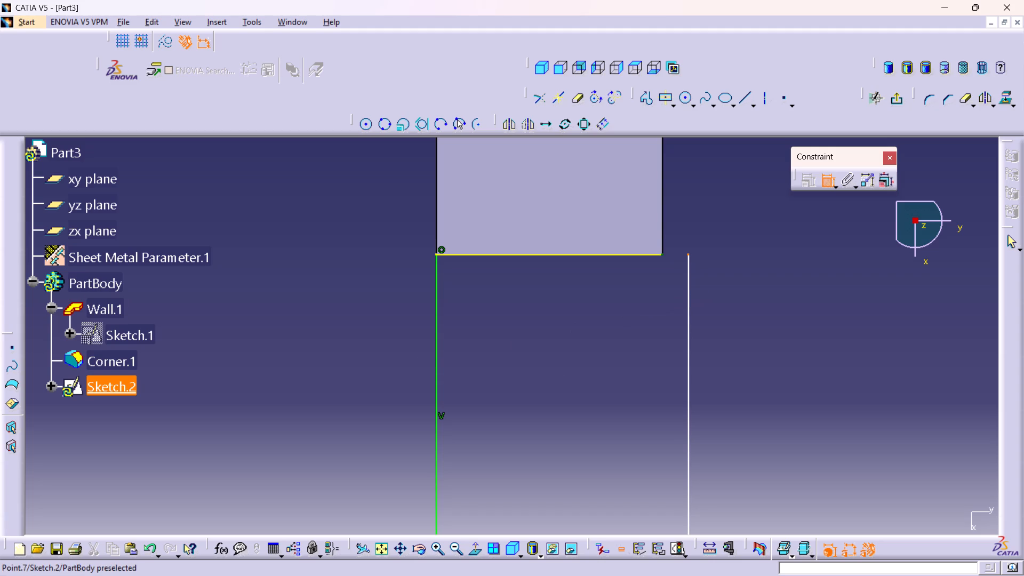
{"action": "left_click", "coordinate": [663, 255]}
{"action": "right_click", "coordinate": [690, 230]}
{"action": "left_click", "coordinate": [739, 328]}
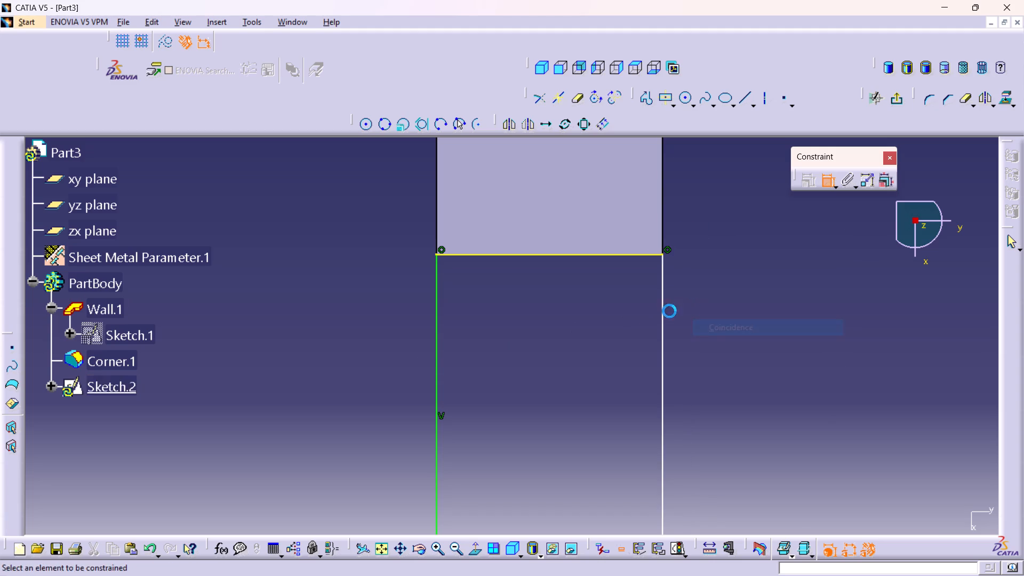
Dimension the distance from the projected wall edge to the far side of the arc and set it to 61.2006 mm.
{"action": "middle_click_drag", "start_coordinate": [635, 315], "coordinate": [640, 389]}
{"action": "right_click", "coordinate": [634, 318]}
{"action": "middle_click_drag", "start_coordinate": [676, 412], "coordinate": [682, 363]}
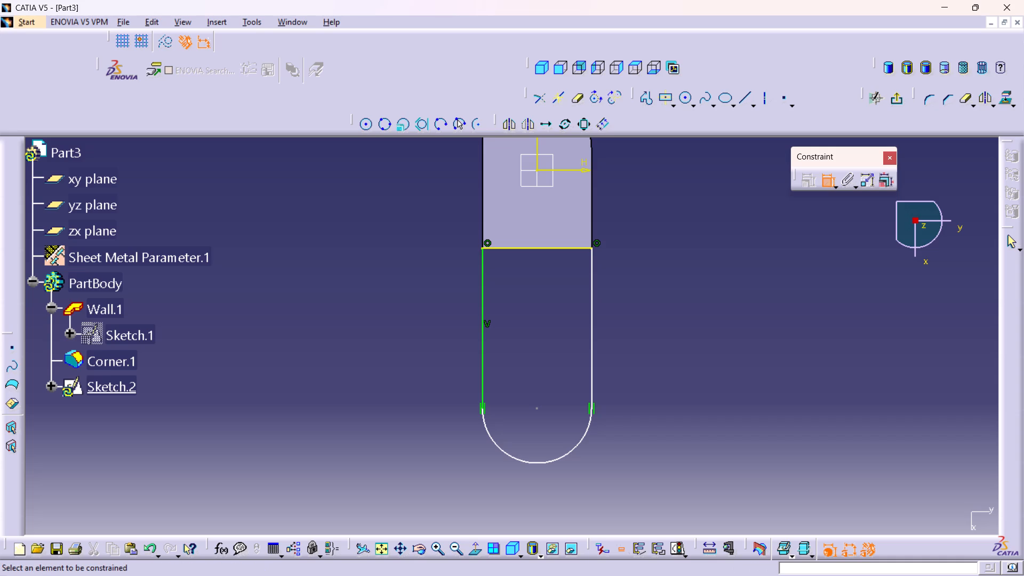
{"action": "left_click", "coordinate": [523, 249]}
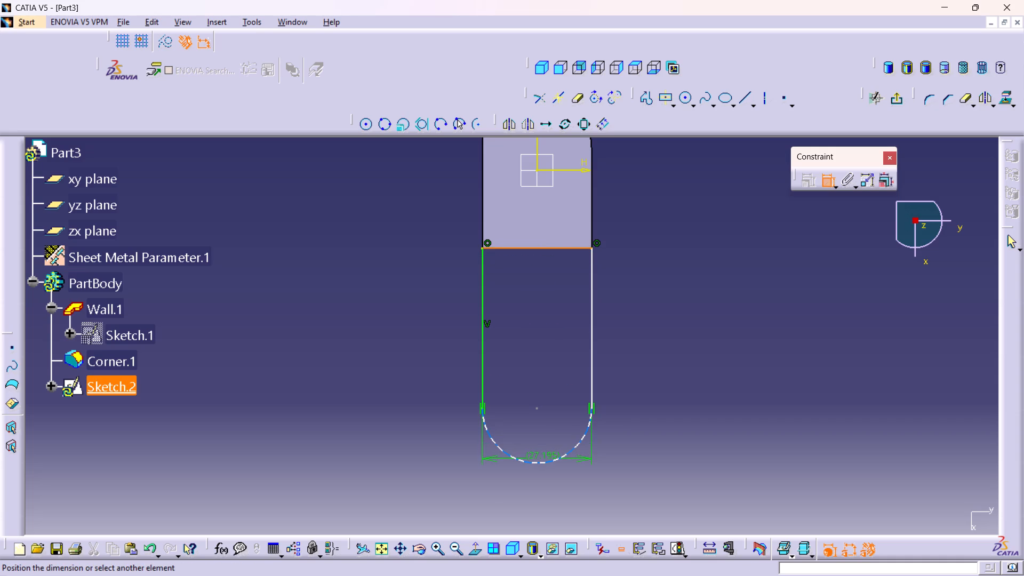
{"action": "left_click", "coordinate": [539, 461]}
{"action": "left_click", "coordinate": [673, 343]}
{"action": "double_click", "coordinate": [665, 334]}
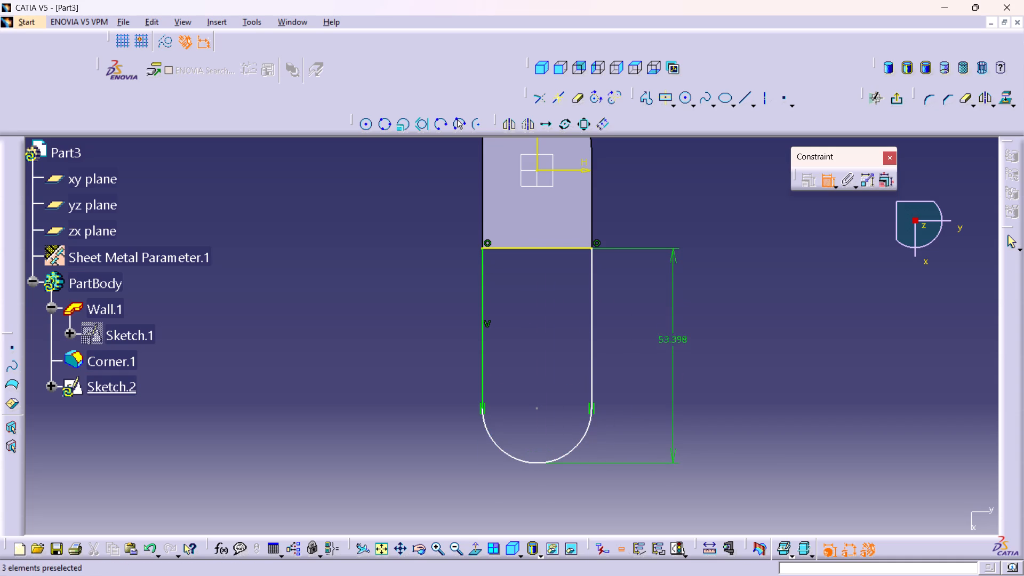
{"action": "type", "text": "61.2"}
{"action": "type", "text": "006"}
{"action": "key", "text": "Return"}
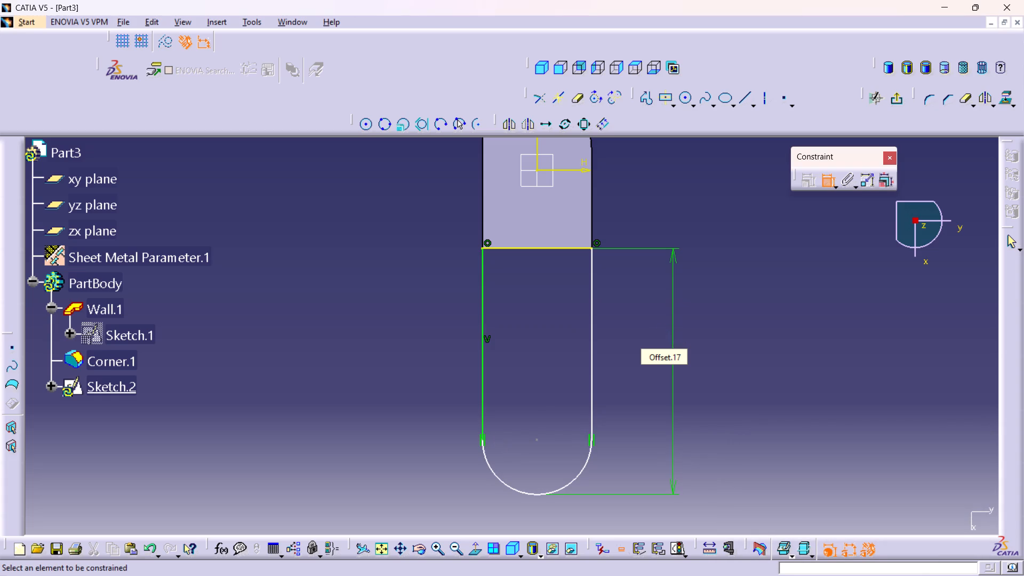
Dimension the end arc's radius and set it to 13.97 mm.
{"action": "middle_click_drag", "start_coordinate": [621, 387], "coordinate": [647, 307]}
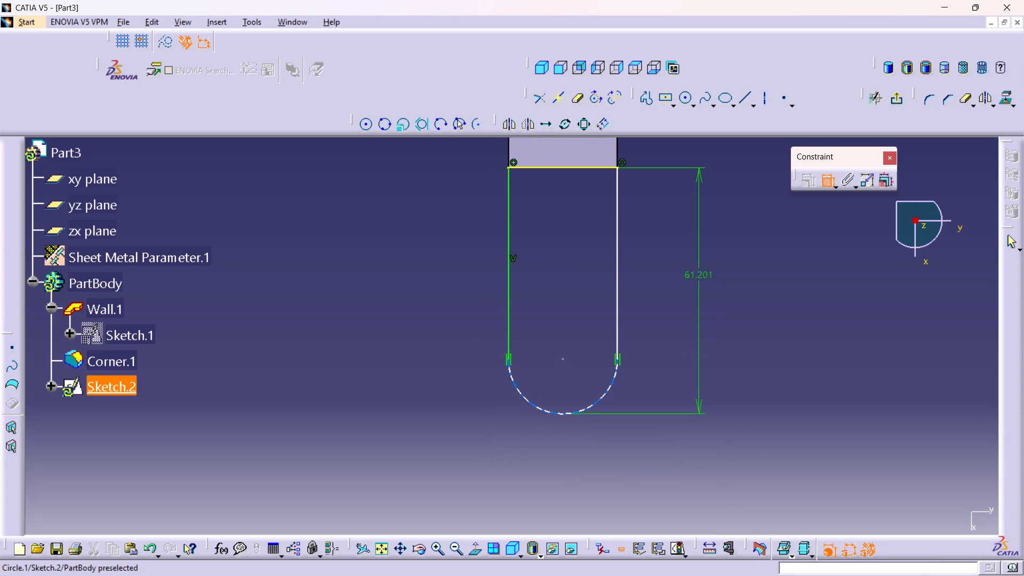
{"action": "left_click", "coordinate": [540, 411]}
{"action": "left_click", "coordinate": [518, 421]}
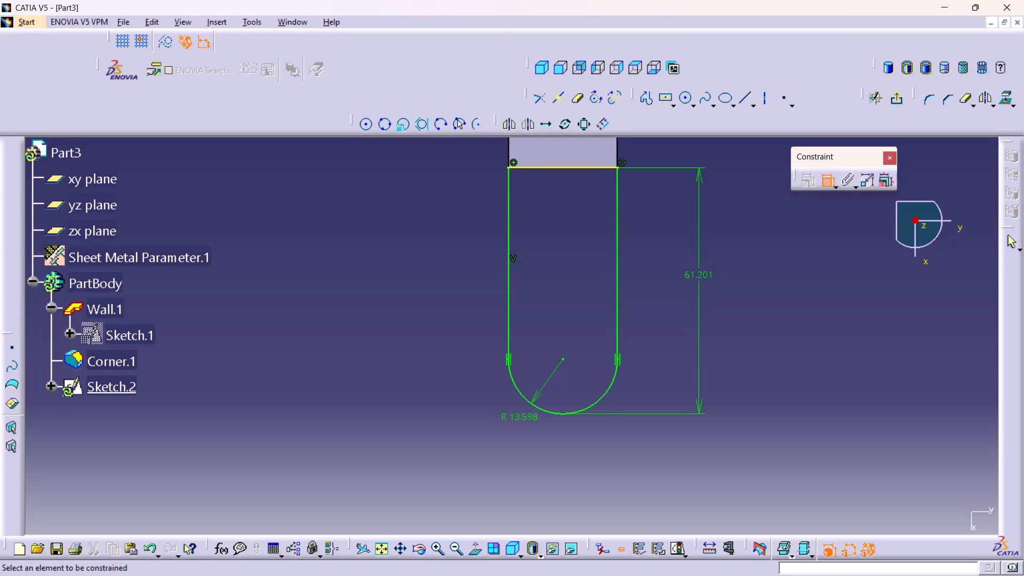
{"action": "double_click", "coordinate": [528, 417]}
{"action": "type", "text": "13."}
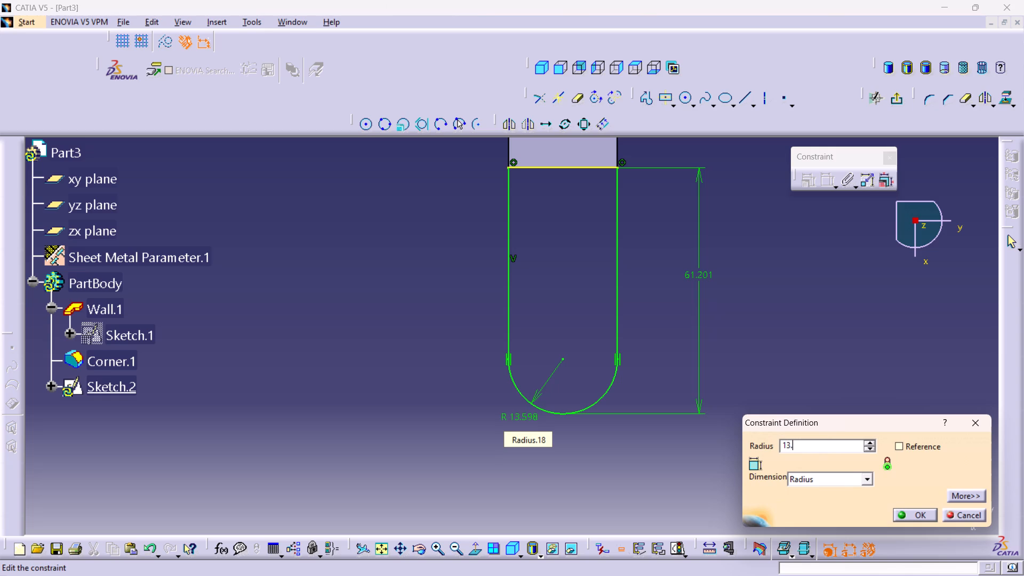
{"action": "type", "text": "97"}
{"action": "key", "text": "Return"}
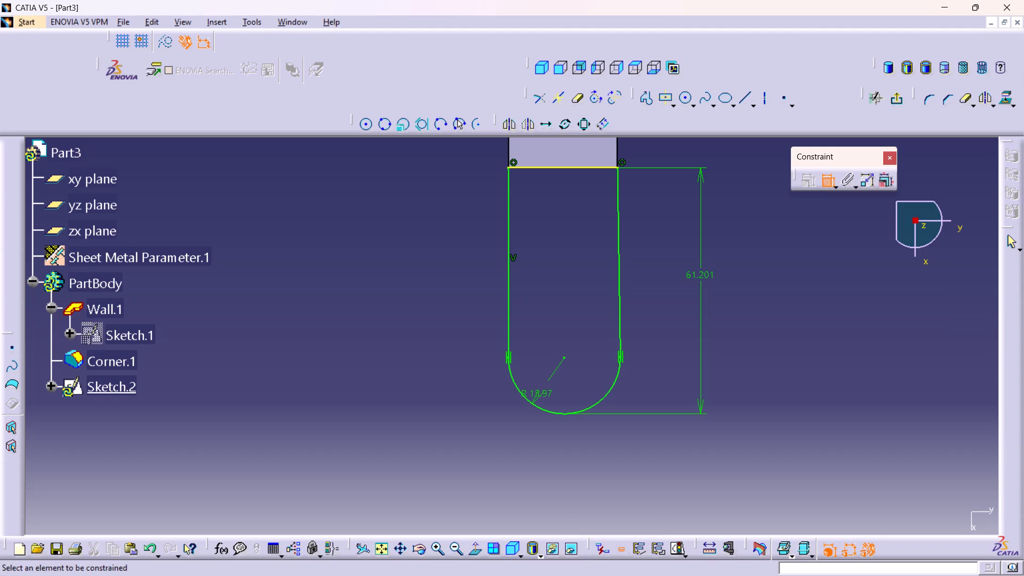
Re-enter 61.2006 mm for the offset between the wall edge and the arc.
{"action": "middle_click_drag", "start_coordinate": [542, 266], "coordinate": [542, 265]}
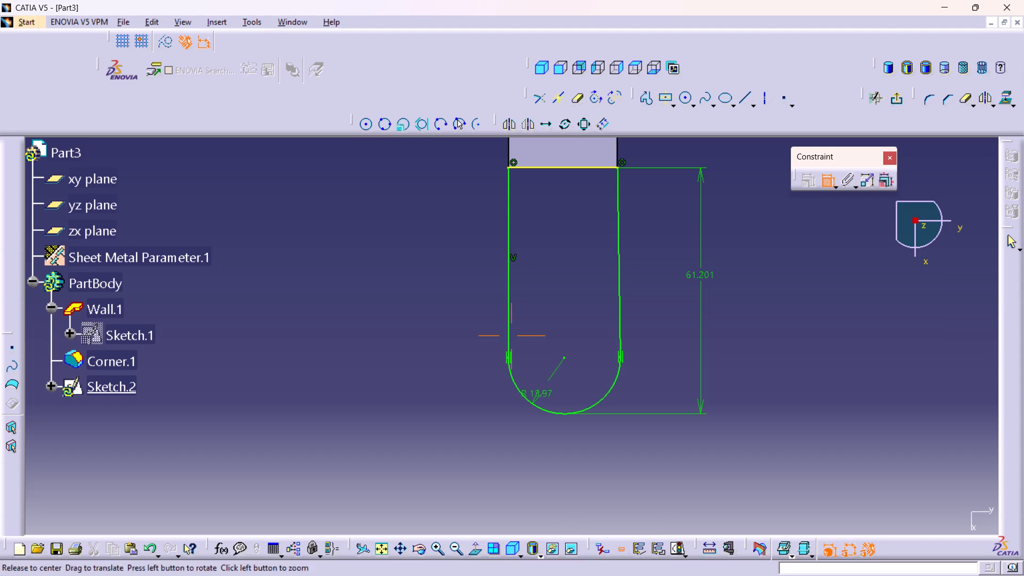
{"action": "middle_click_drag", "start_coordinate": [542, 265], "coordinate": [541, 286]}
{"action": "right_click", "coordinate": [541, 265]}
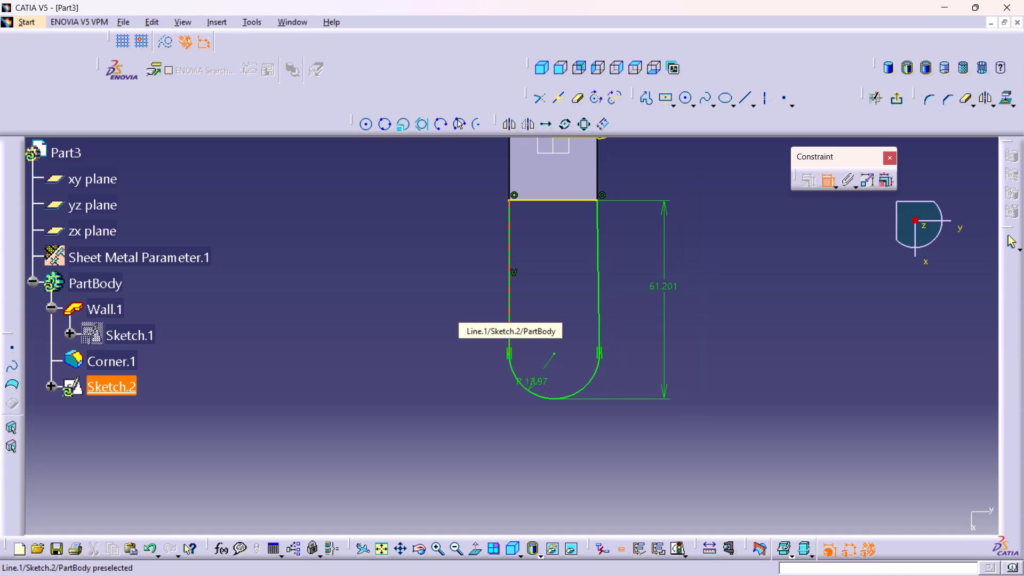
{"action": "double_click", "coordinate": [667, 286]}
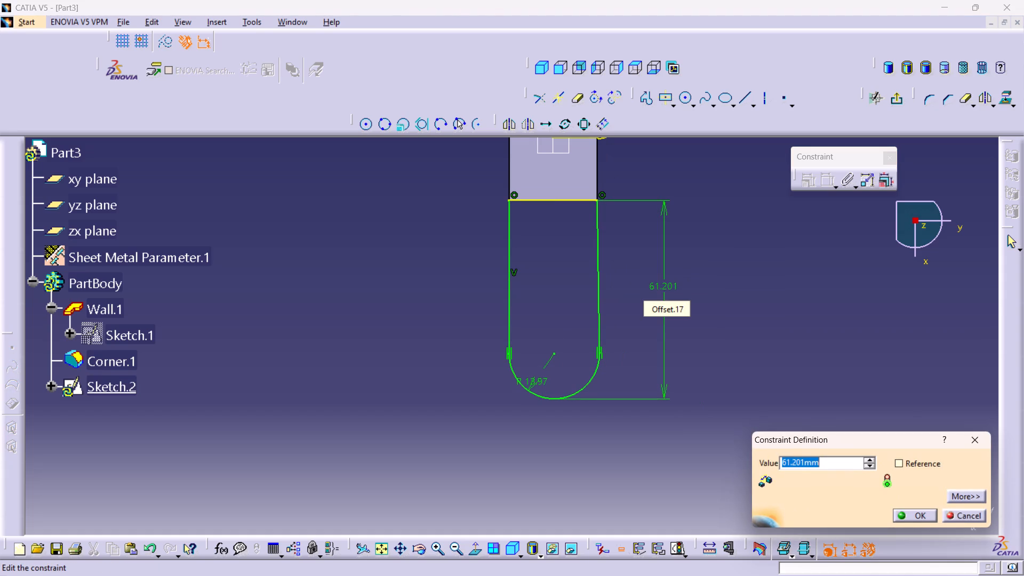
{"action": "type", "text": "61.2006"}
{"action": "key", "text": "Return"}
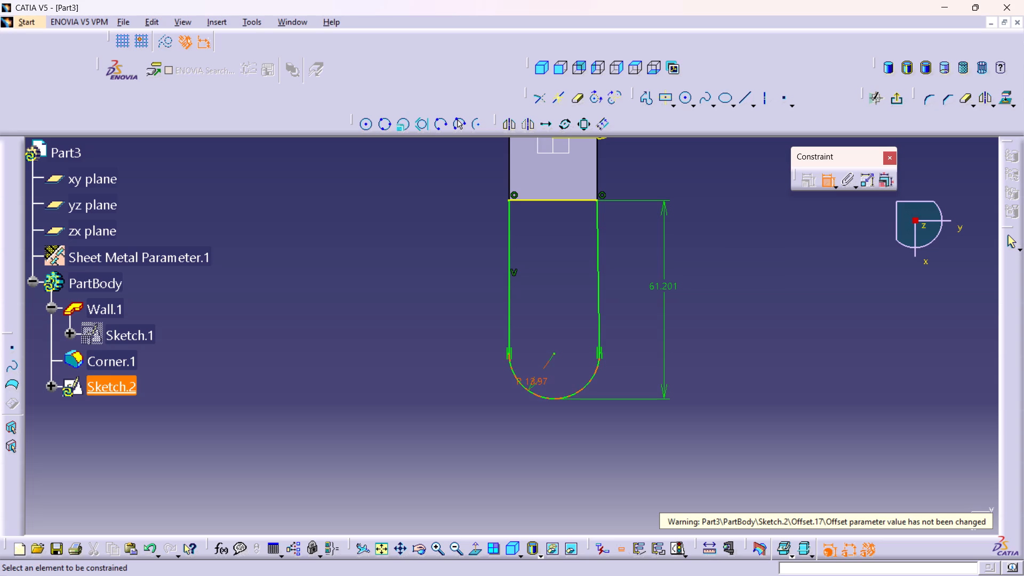
Move the arc's radius dimension text outside the profile.
{"action": "left_click_drag", "start_coordinate": [532, 385], "coordinate": [532, 404]}
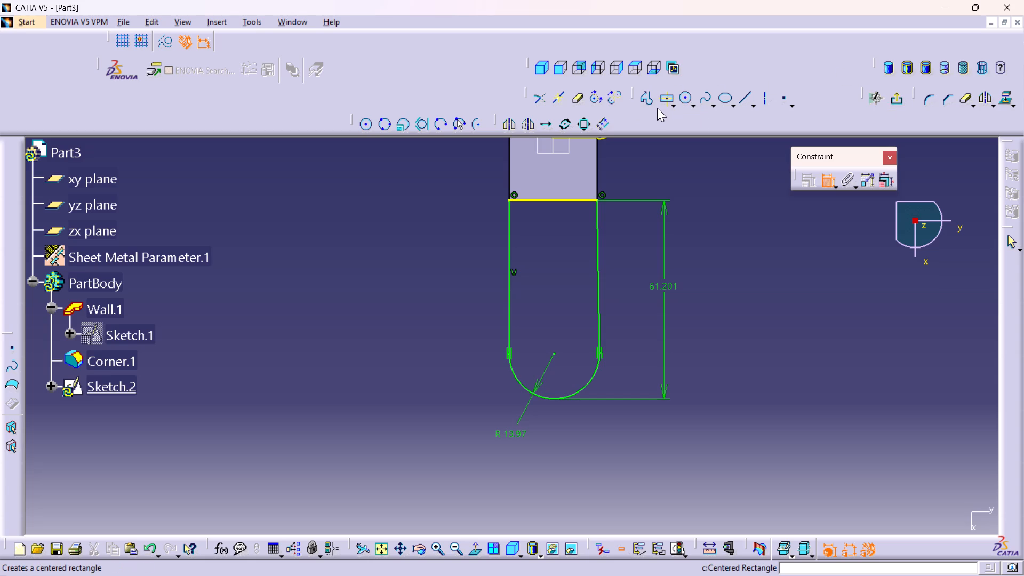
Sketch a vertical elongated hole inside the U-profile, with centres about 25 mm apart and a radius of about 6.7 mm.
{"action": "left_click", "coordinate": [674, 103]}
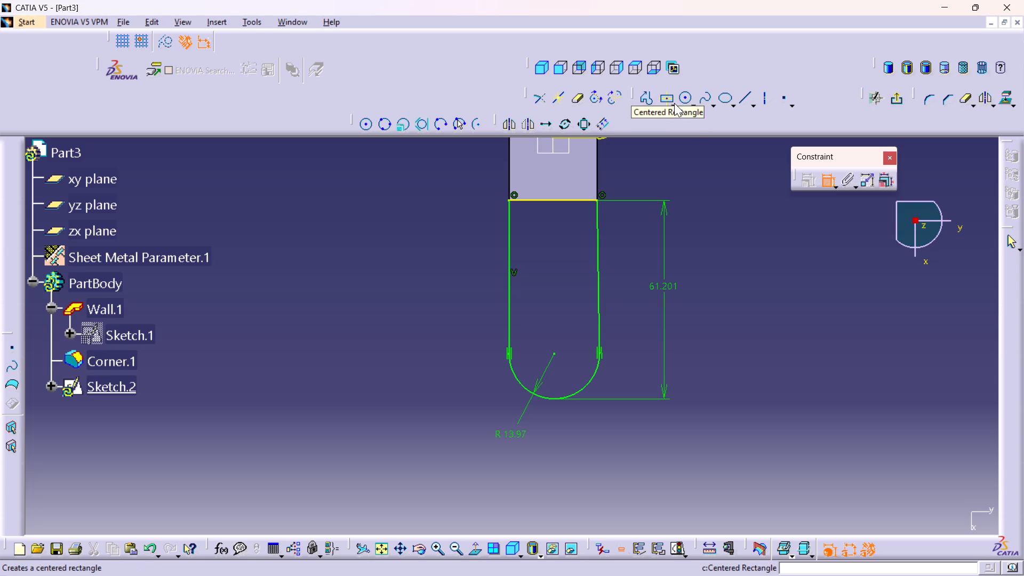
{"action": "left_click", "coordinate": [687, 177]}
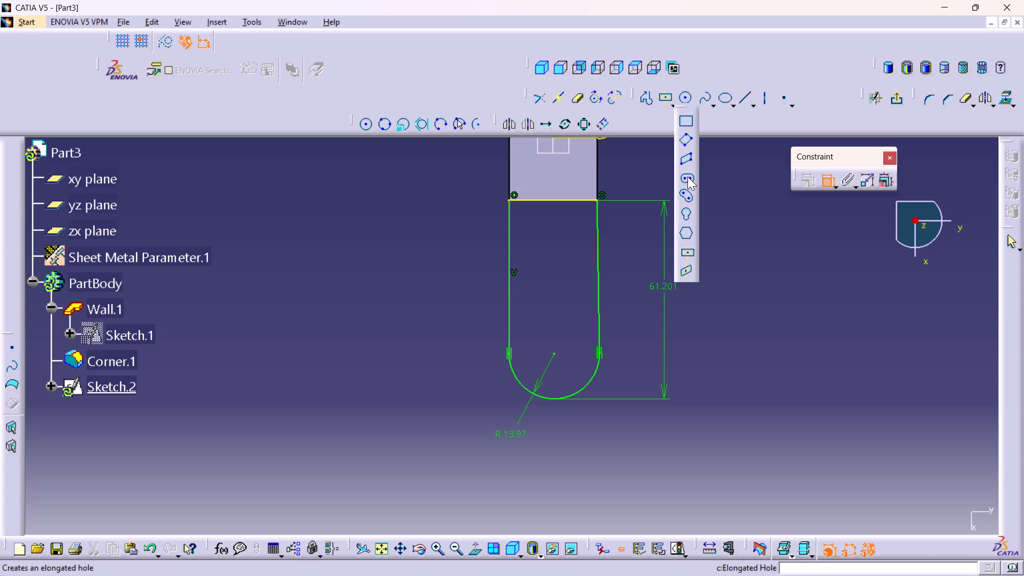
{"action": "left_click", "coordinate": [554, 260]}
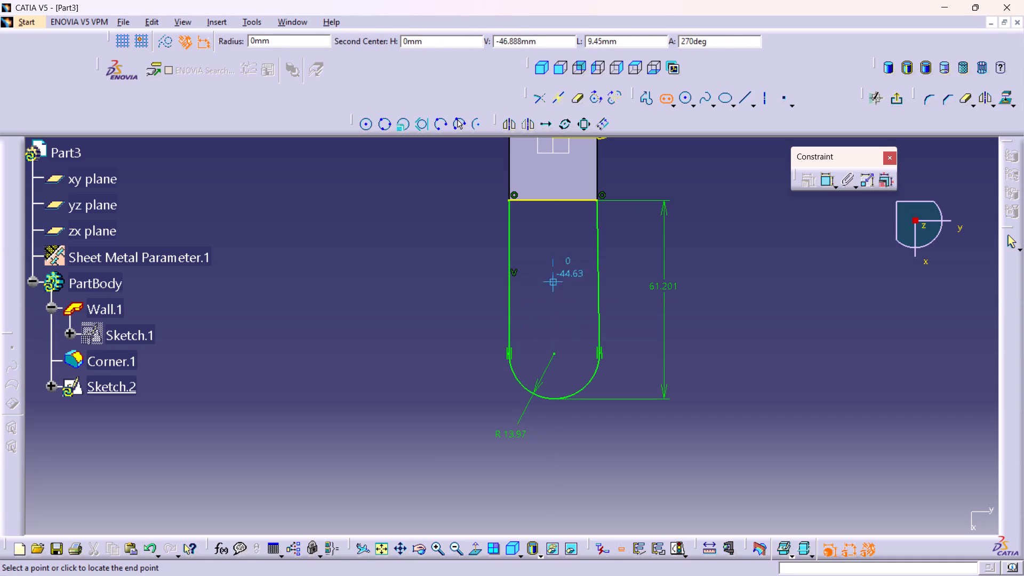
{"action": "left_click", "coordinate": [553, 341]}
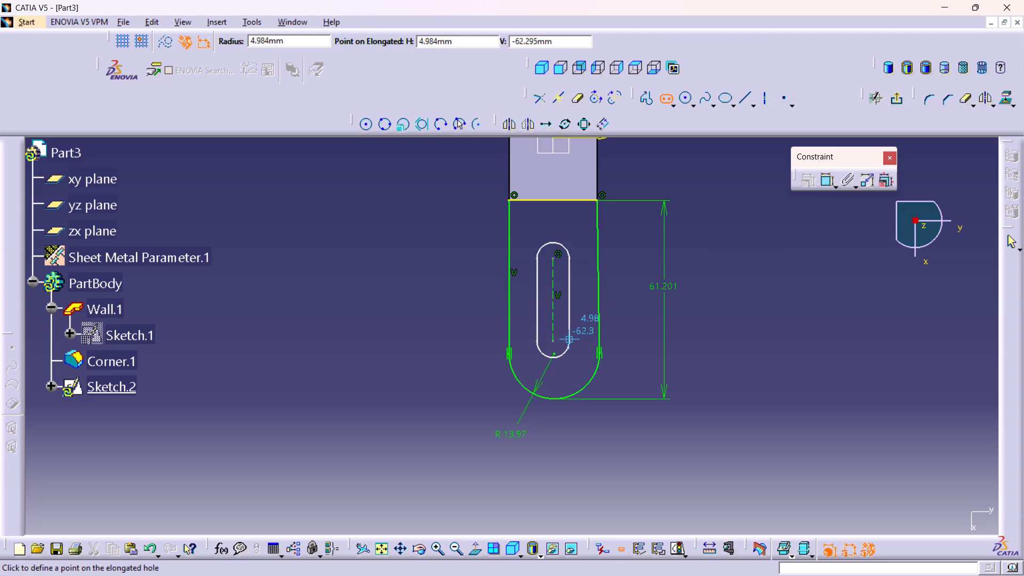
{"action": "left_click", "coordinate": [571, 351]}
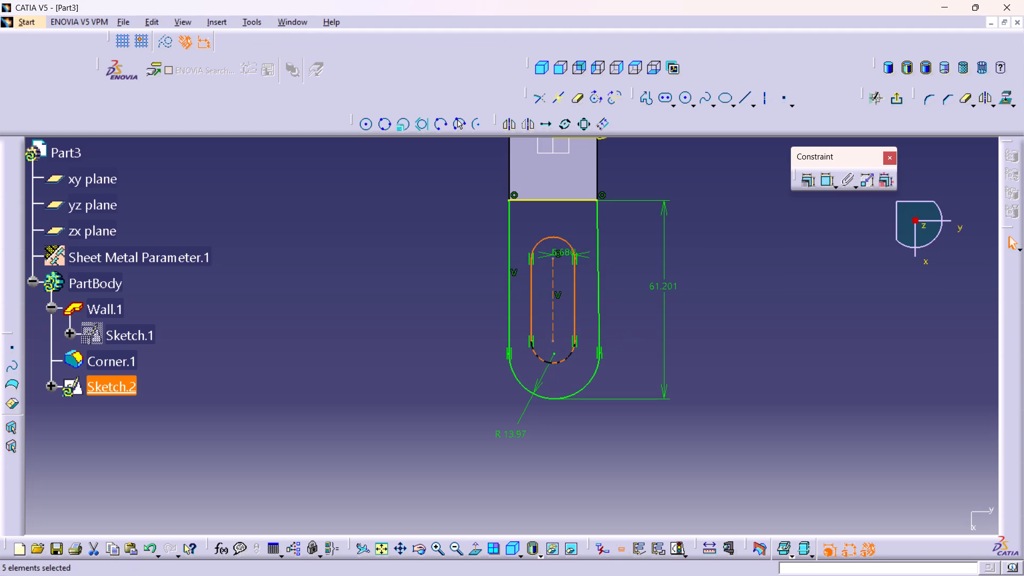
{"action": "left_click", "coordinate": [806, 213]}
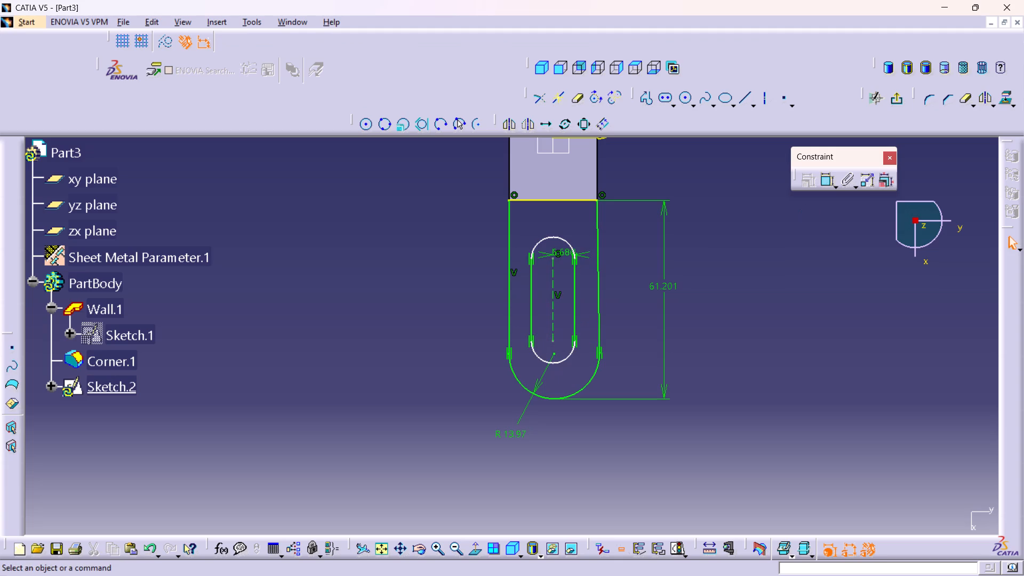
Constrain the elongated hole's lower centre point to coincide with the centre of the profile's outer end arc.
{"action": "double_click", "coordinate": [822, 181]}
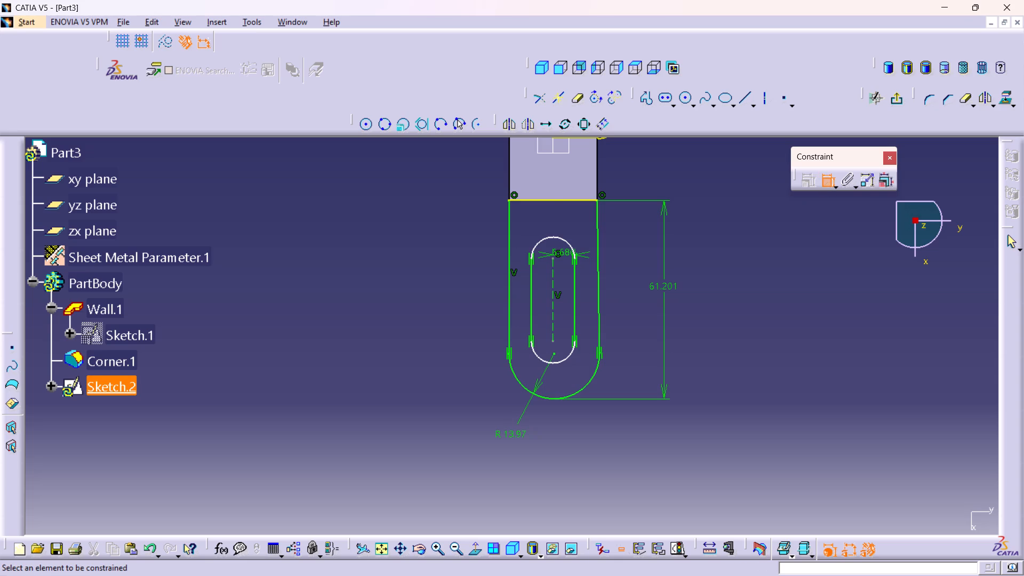
{"action": "left_click", "coordinate": [553, 341]}
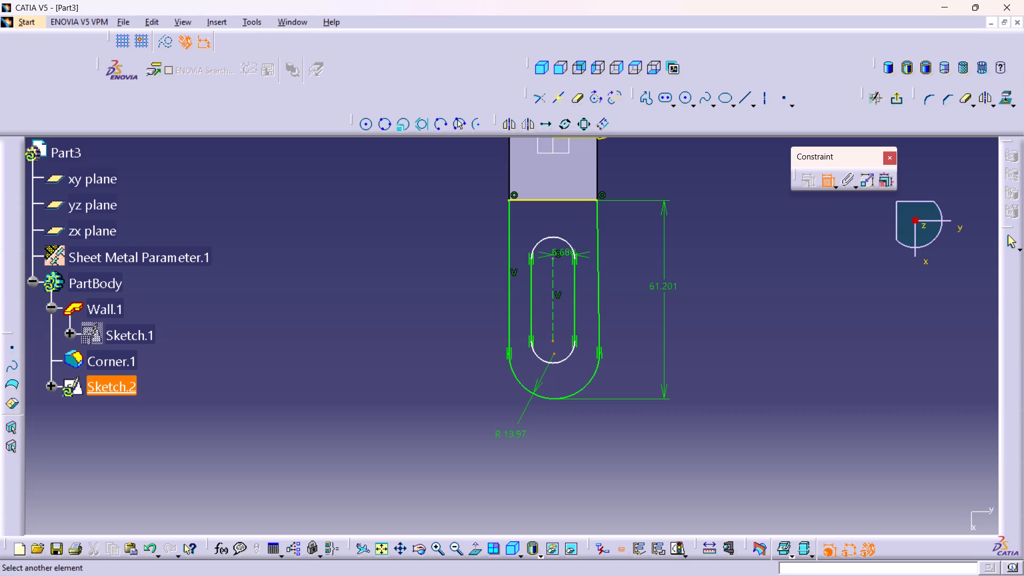
{"action": "left_click", "coordinate": [554, 355]}
{"action": "right_click", "coordinate": [433, 365]}
{"action": "left_click", "coordinate": [481, 458]}
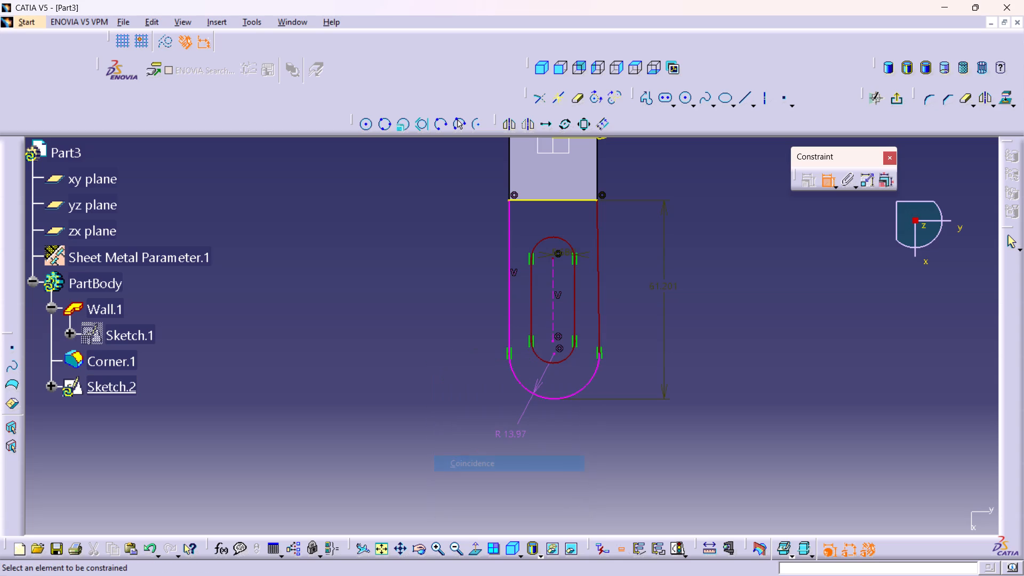
Delete the elongated hole's radius dimension and the outer end arc's 13.97 mm radius dimension.
{"action": "right_click", "coordinate": [563, 251]}
{"action": "left_click", "coordinate": [597, 518]}
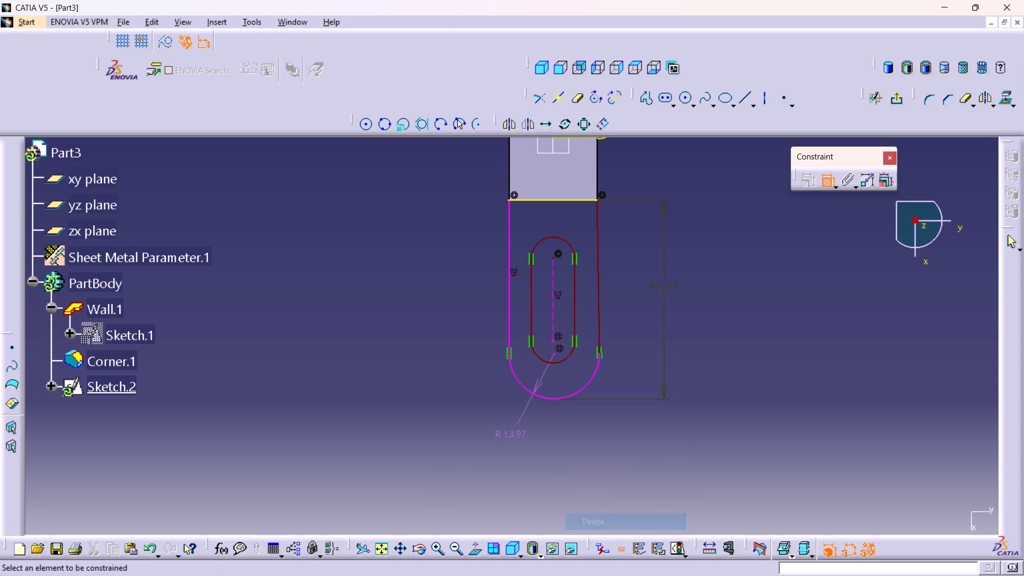
{"action": "right_click", "coordinate": [512, 433]}
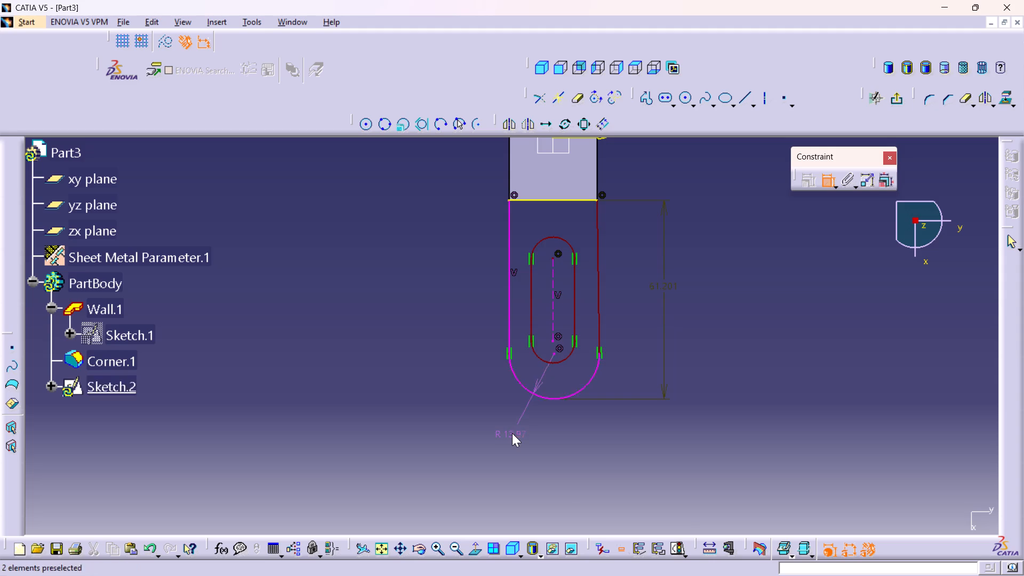
{"action": "left_click", "coordinate": [549, 424]}
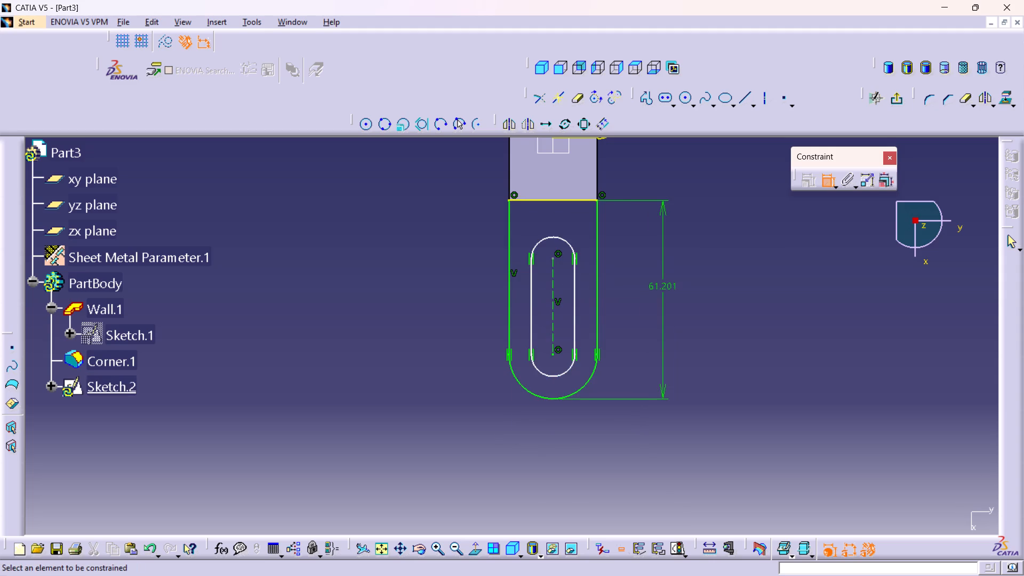
Make the elongated hole's lower end arc concentric with the profile's outer end arc.
{"action": "left_click", "coordinate": [551, 375]}
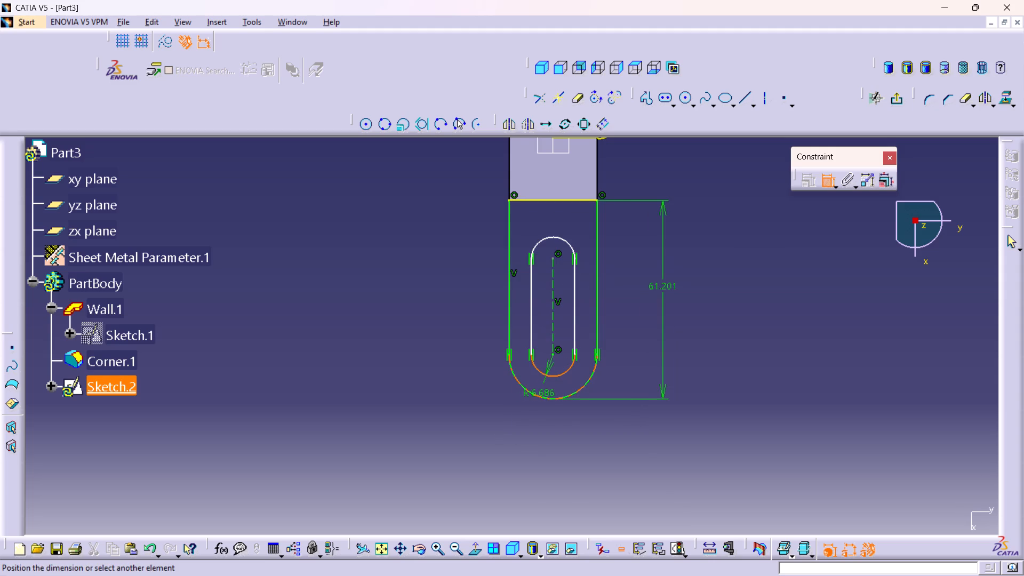
{"action": "left_click", "coordinate": [539, 397]}
{"action": "right_click", "coordinate": [476, 398]}
{"action": "left_click", "coordinate": [529, 316]}
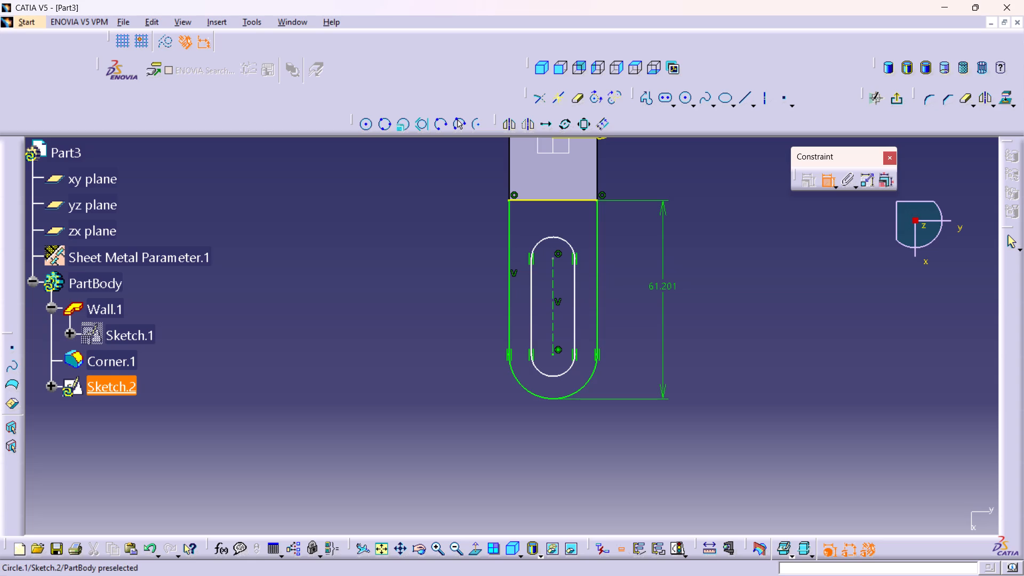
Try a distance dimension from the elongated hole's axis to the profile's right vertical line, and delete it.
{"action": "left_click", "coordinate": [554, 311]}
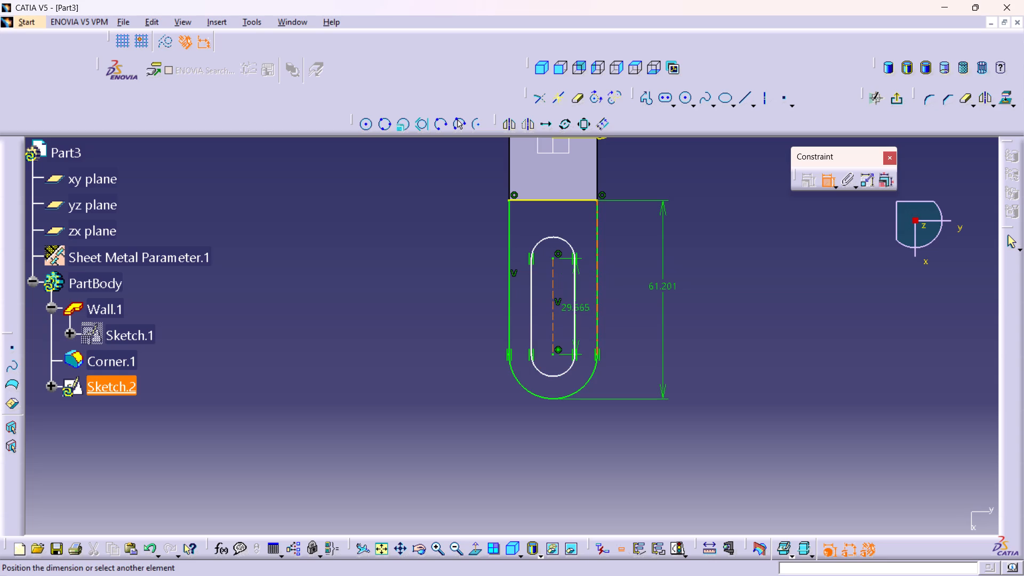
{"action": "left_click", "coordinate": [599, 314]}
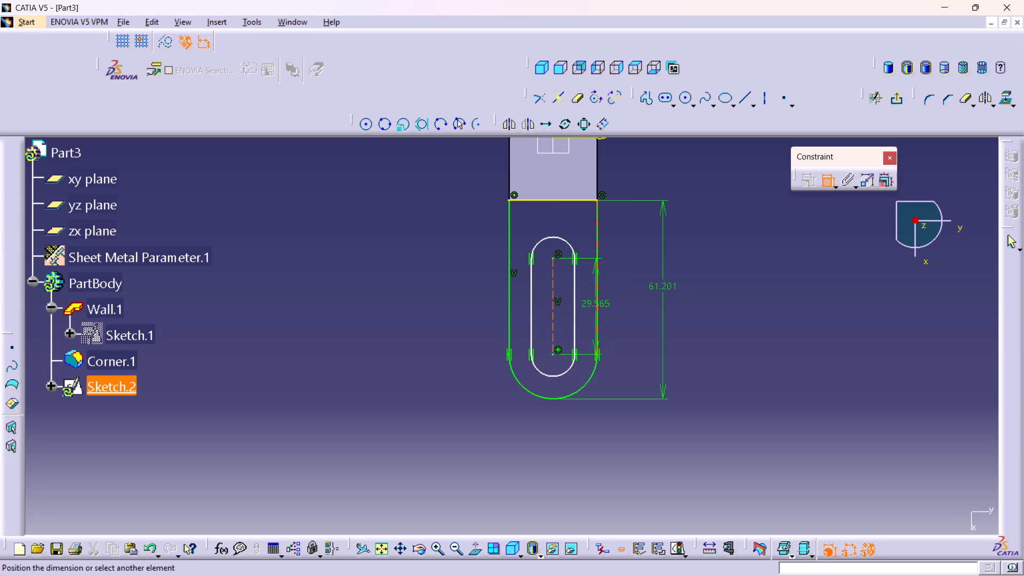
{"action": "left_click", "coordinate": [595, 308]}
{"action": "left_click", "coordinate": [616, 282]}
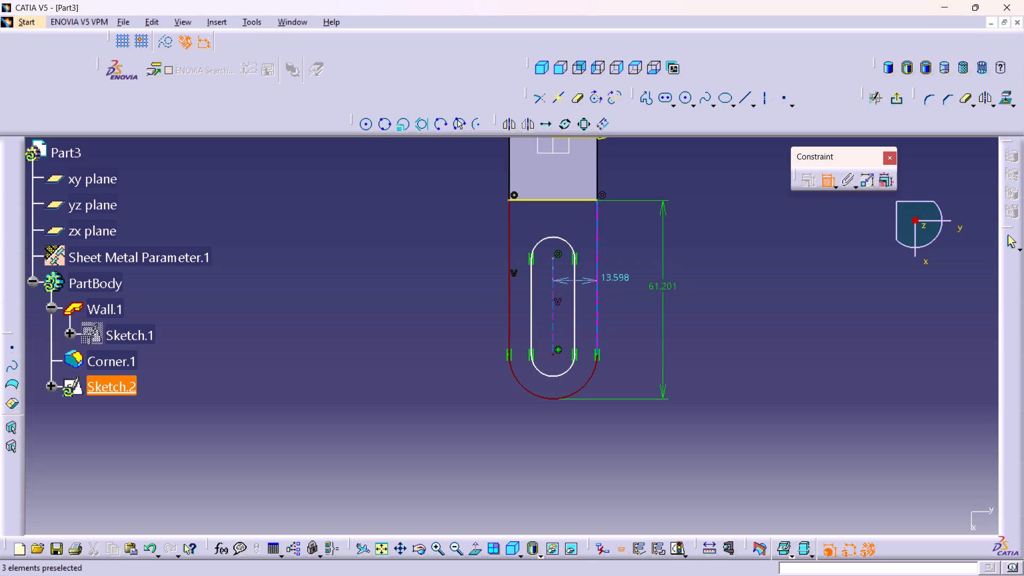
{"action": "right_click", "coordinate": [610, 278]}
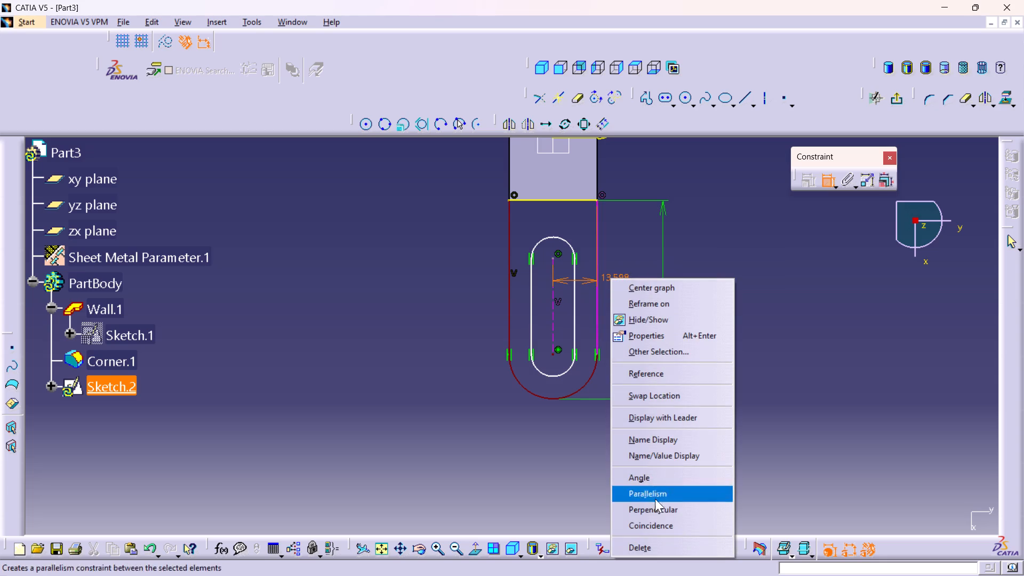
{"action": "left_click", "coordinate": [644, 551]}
Dimension the elongated hole's centre-to-centre axis length beside the profile and set it to 31.75 mm.
{"action": "left_click", "coordinate": [553, 286]}
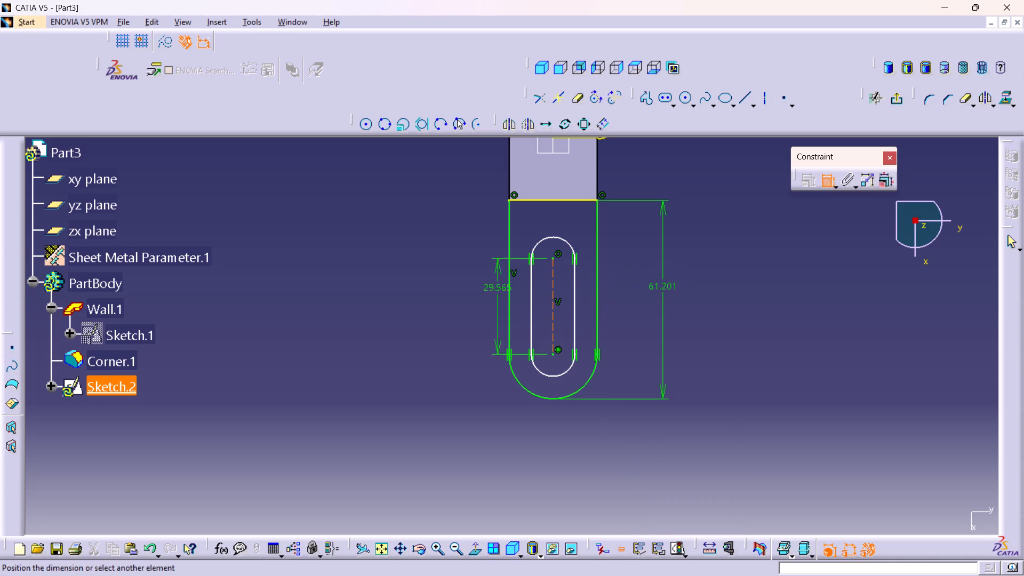
{"action": "left_click", "coordinate": [458, 301]}
{"action": "double_click", "coordinate": [452, 297]}
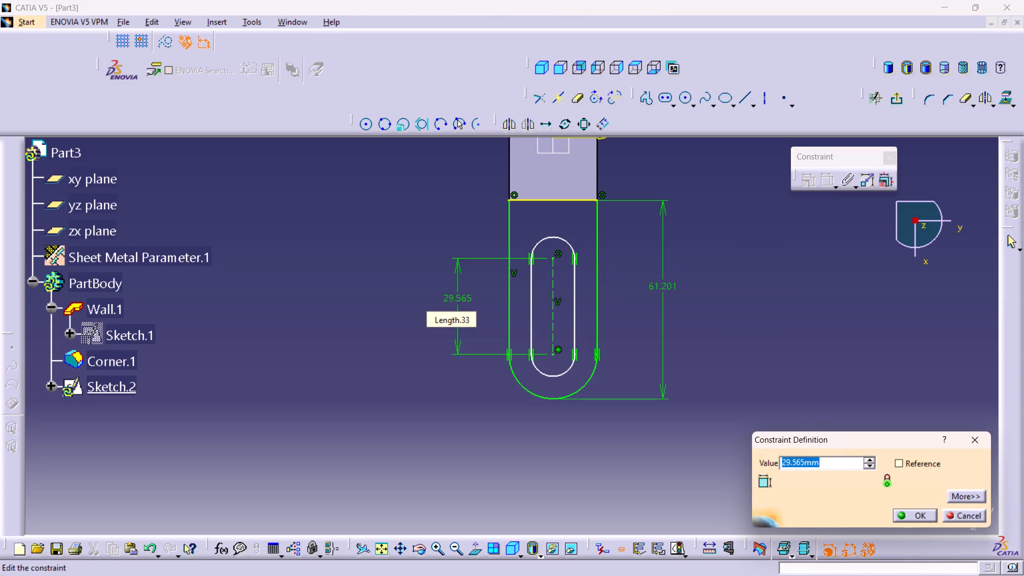
{"action": "type", "text": "31."}
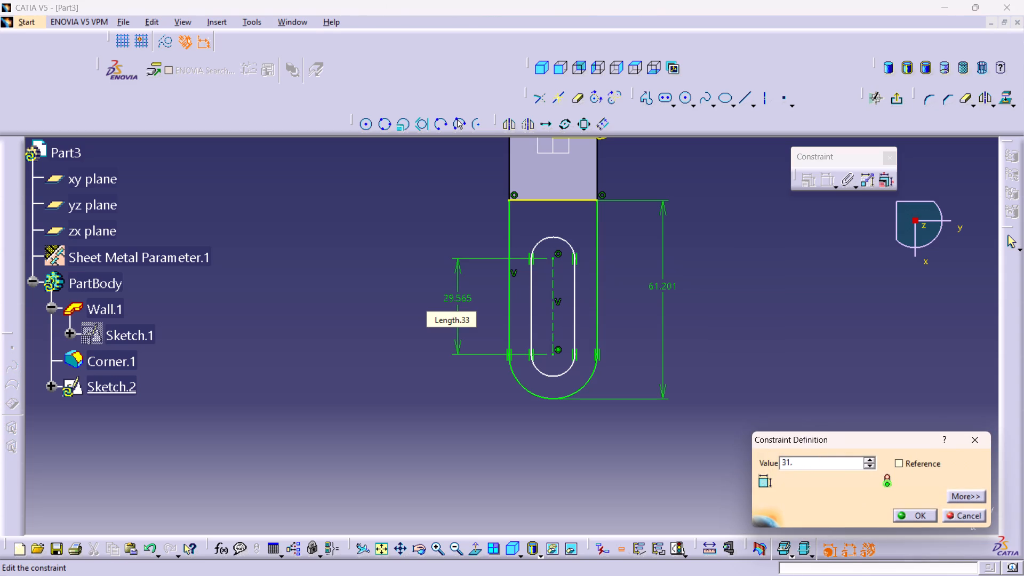
{"action": "type", "text": "75"}
{"action": "key", "text": "Return"}
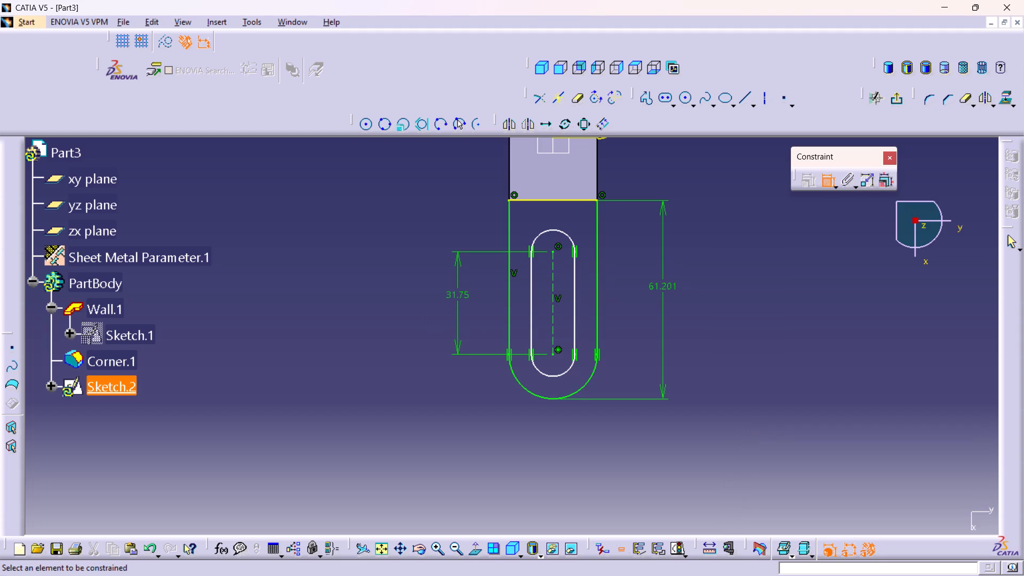
Dimension the elongated hole's lower end arc radius outside the profile and set it to 7.112 mm.
{"action": "left_click", "coordinate": [547, 376]}
{"action": "left_click", "coordinate": [467, 414]}
{"action": "double_click", "coordinate": [481, 403]}
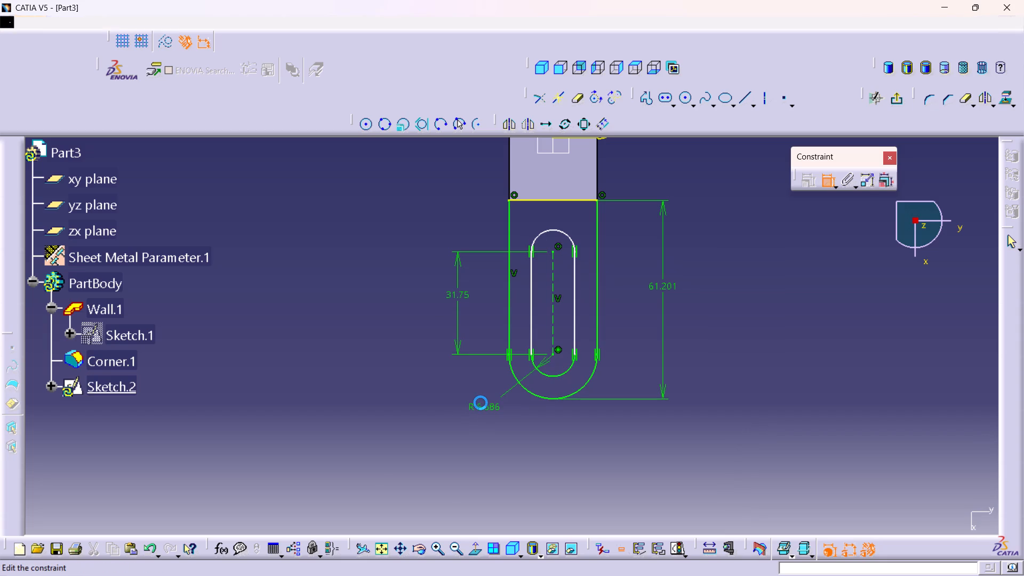
{"action": "key", "text": "7"}
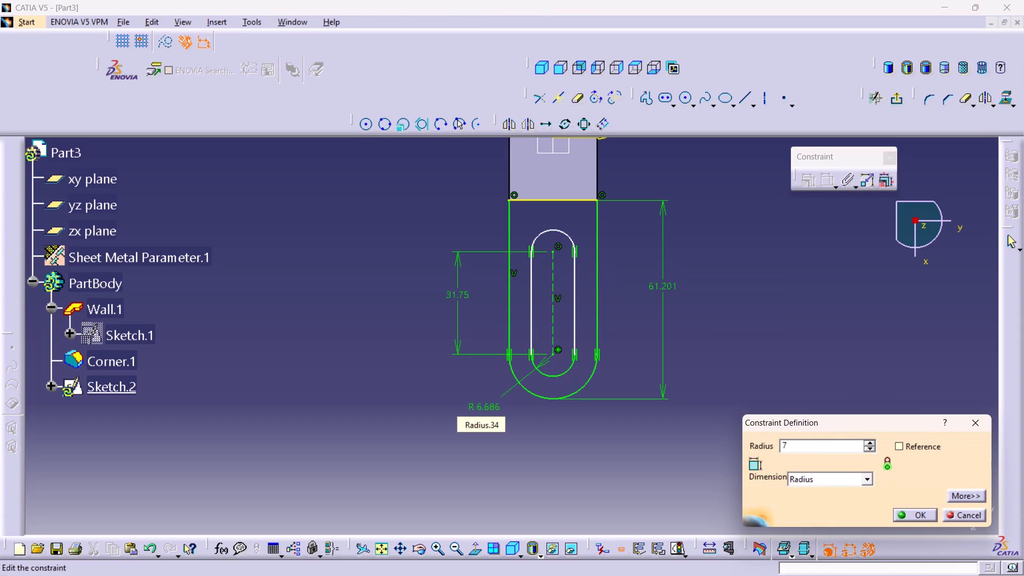
{"action": "type", "text": ".112"}
{"action": "key", "text": "Return"}
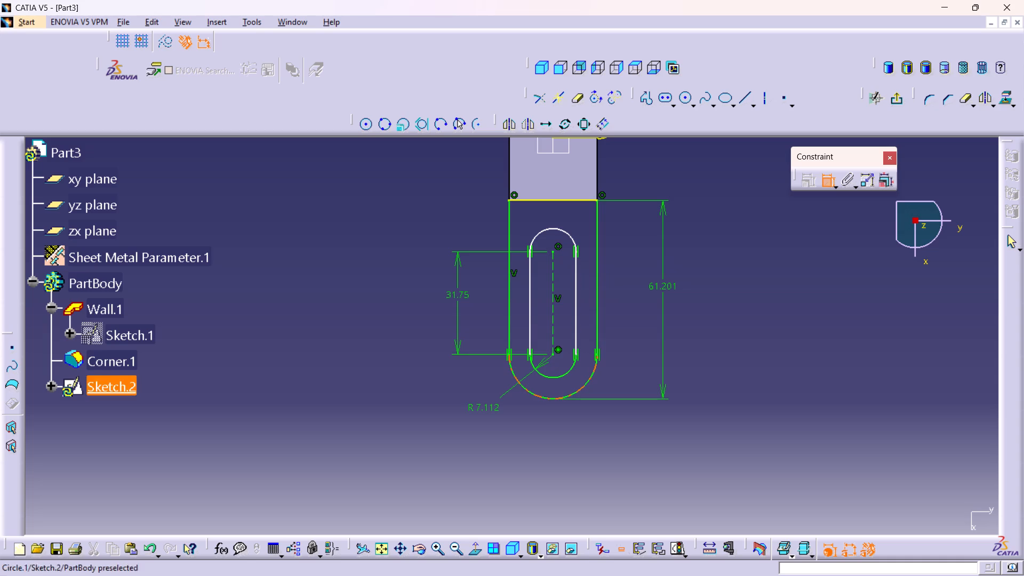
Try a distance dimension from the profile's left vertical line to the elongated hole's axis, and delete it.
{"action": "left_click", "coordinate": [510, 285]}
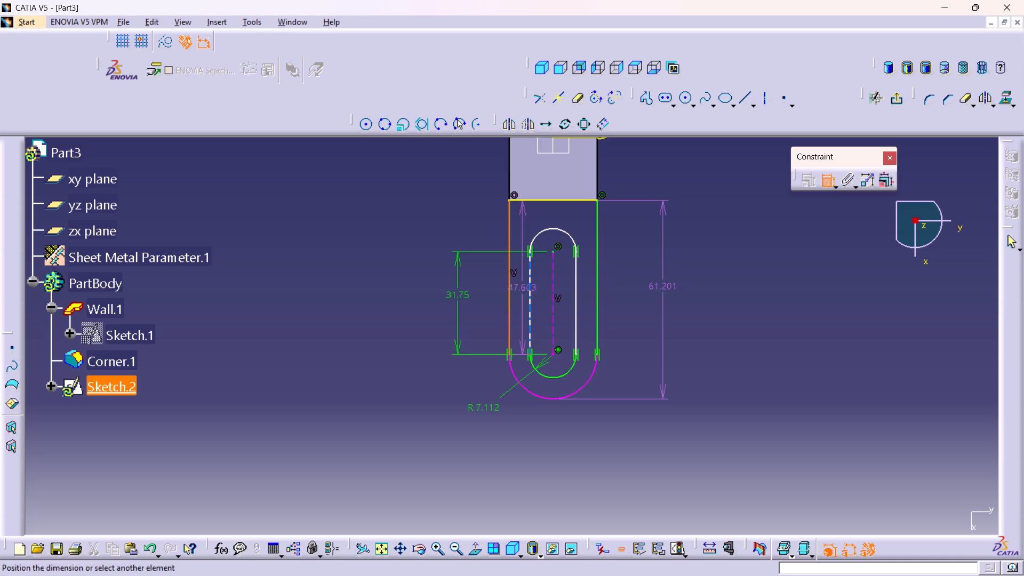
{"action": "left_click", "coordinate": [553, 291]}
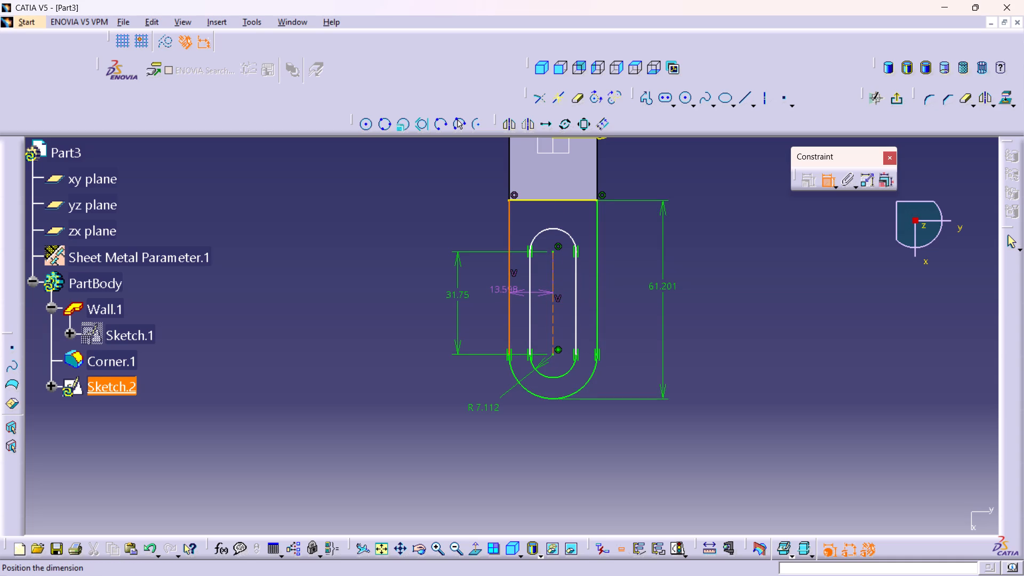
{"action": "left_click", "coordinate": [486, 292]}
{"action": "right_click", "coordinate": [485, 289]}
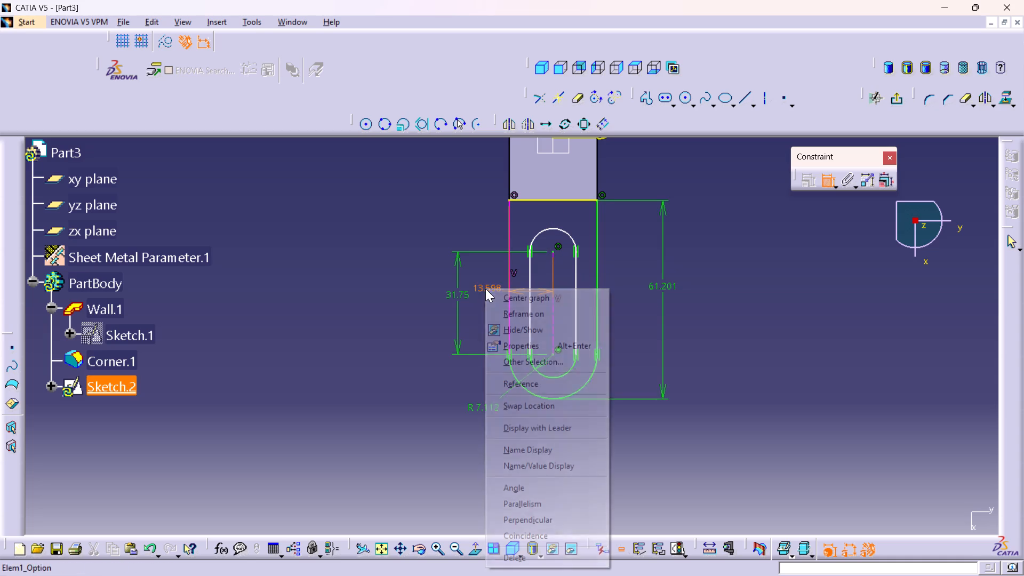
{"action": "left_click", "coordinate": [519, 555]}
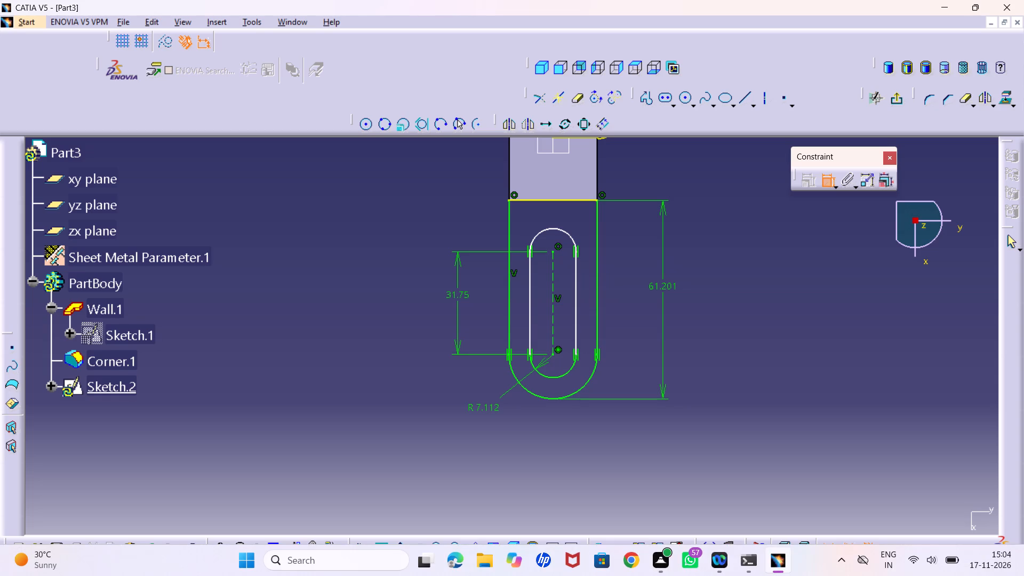
Save the part in the wireframe folder under the file name 5.
{"action": "key", "text": "ctrl+s"}
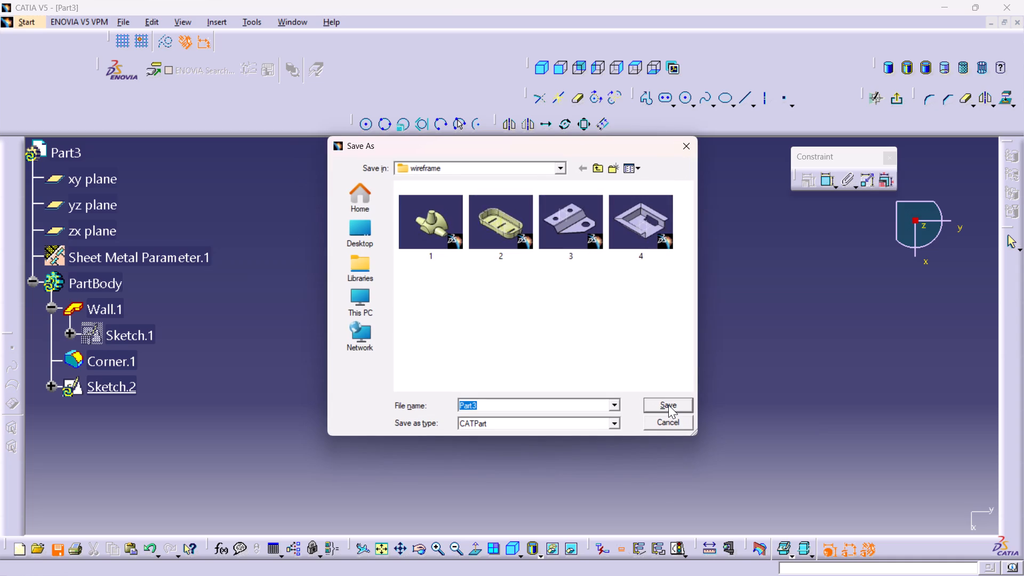
{"action": "key", "text": "5"}
{"action": "key", "text": "Return"}
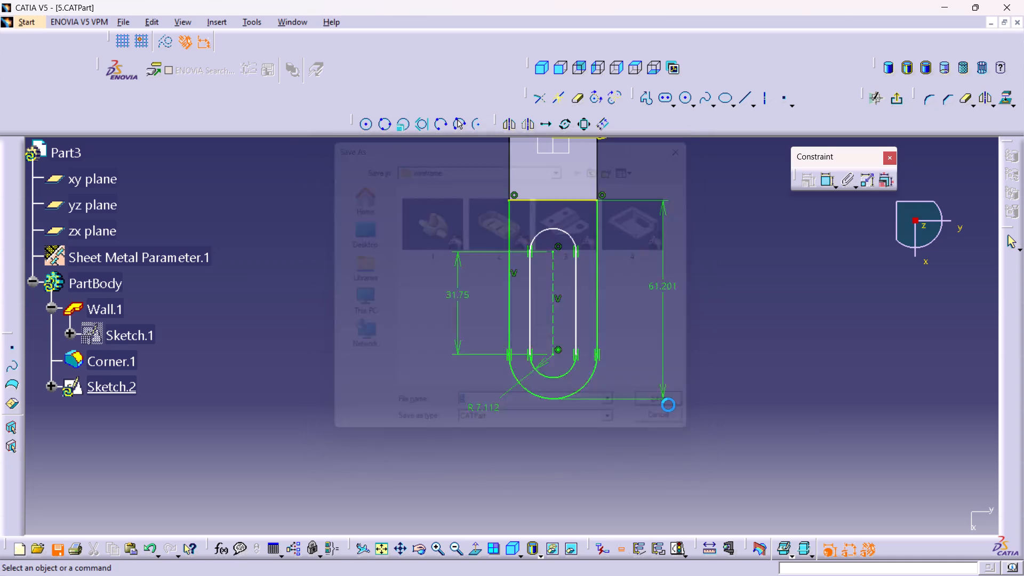
Open the existing part file 3 and expand its PartBody to show the feature history.
{"action": "left_click", "coordinate": [36, 541]}
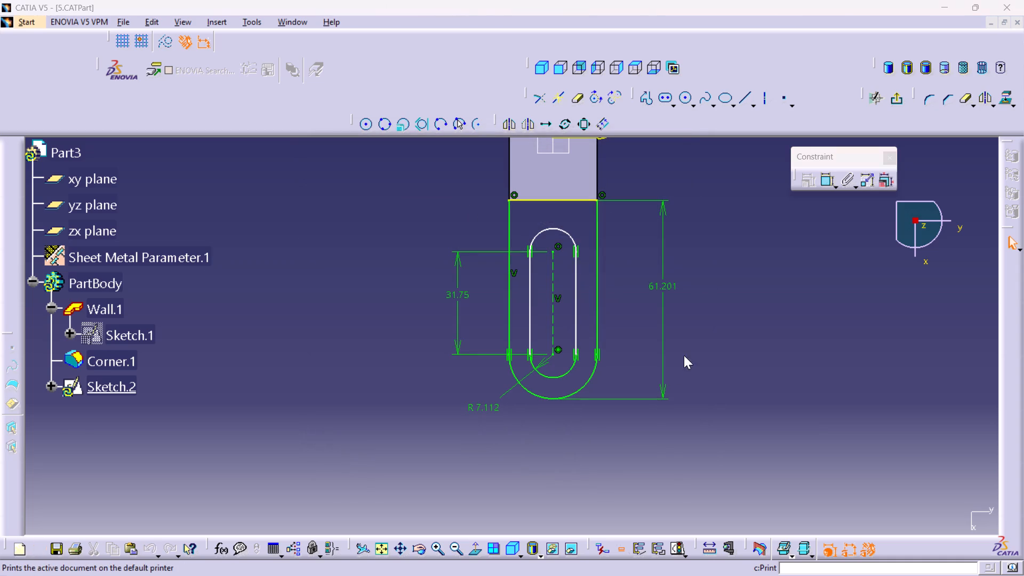
{"action": "double_click", "coordinate": [550, 319]}
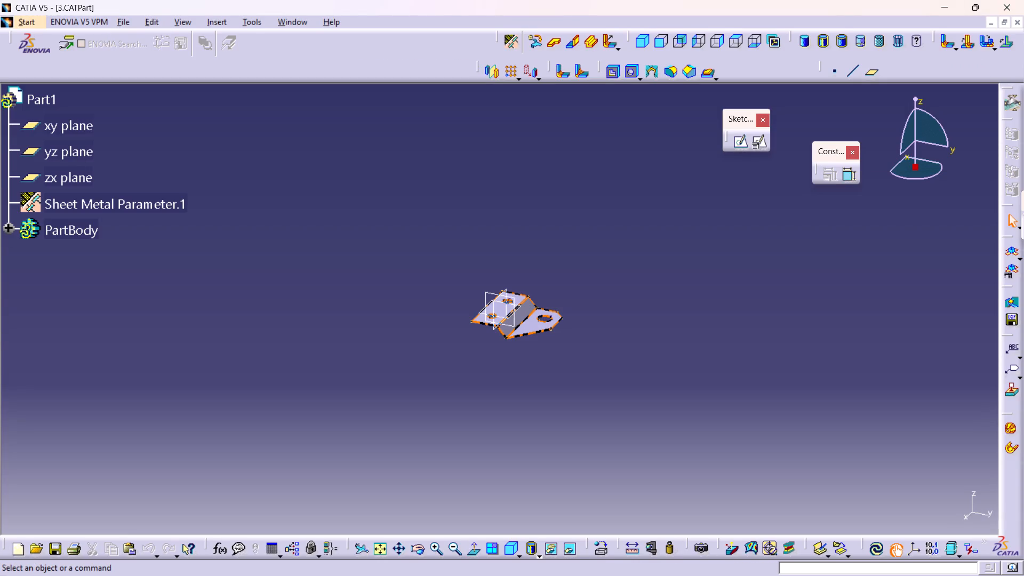
{"action": "left_click", "coordinate": [4, 225]}
{"action": "left_click", "coordinate": [9, 227]}
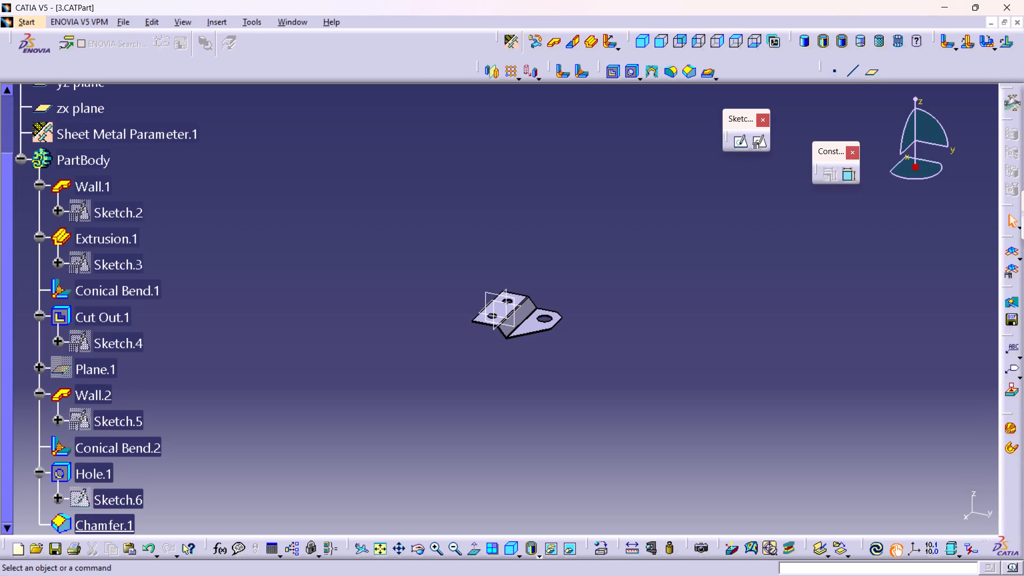
{"action": "scroll", "coordinate": [105, 407], "scroll_direction": "down", "scroll_amount": 4}
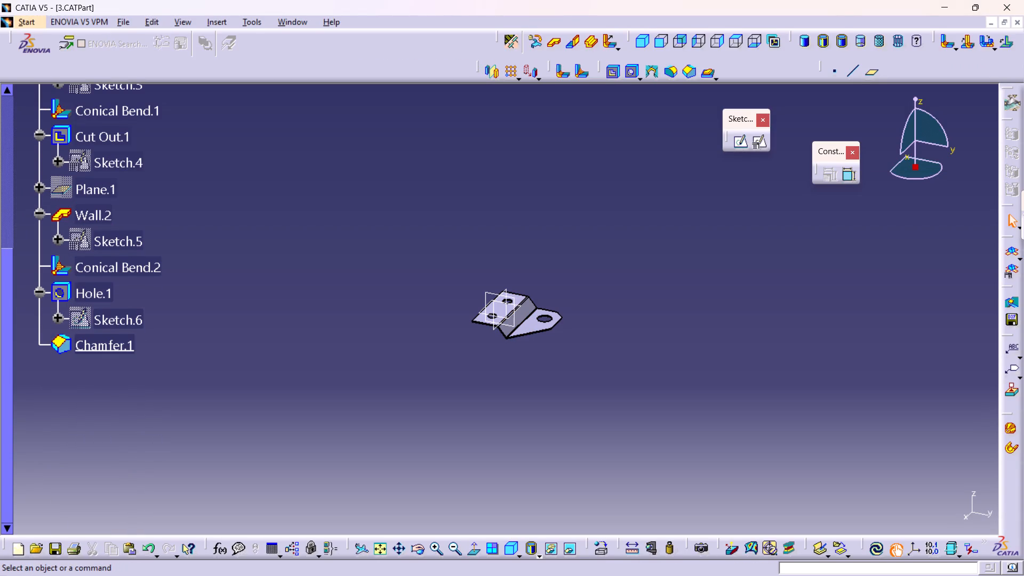
Open Sketch.5 of Wall.2 and examine how its profile is constrained against the adjoining bent wall.
{"action": "double_click", "coordinate": [121, 238]}
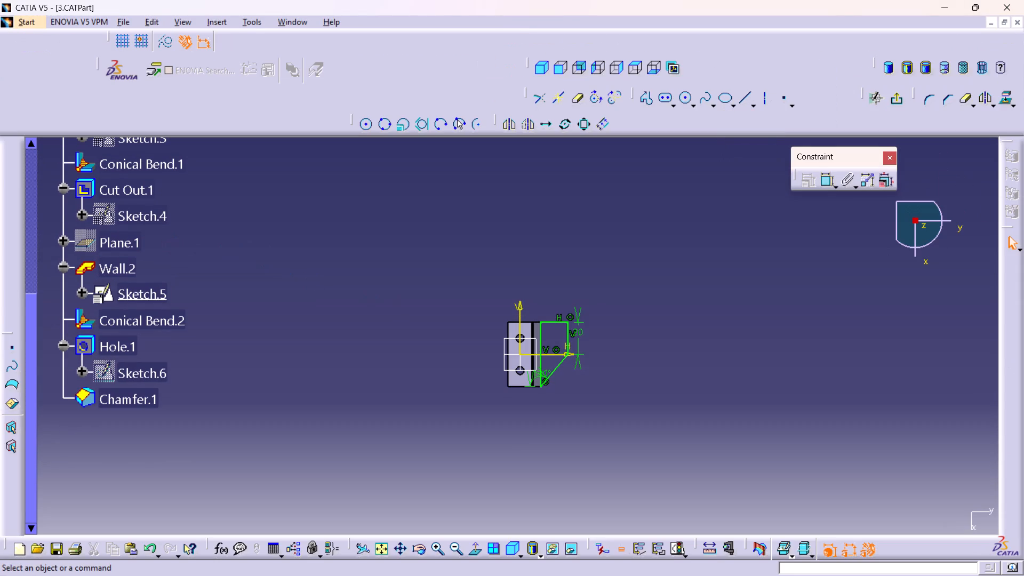
{"action": "middle_click_drag", "start_coordinate": [579, 364], "coordinate": [547, 279]}
{"action": "right_click", "coordinate": [579, 364]}
{"action": "middle_click_drag", "start_coordinate": [599, 375], "coordinate": [396, 334]}
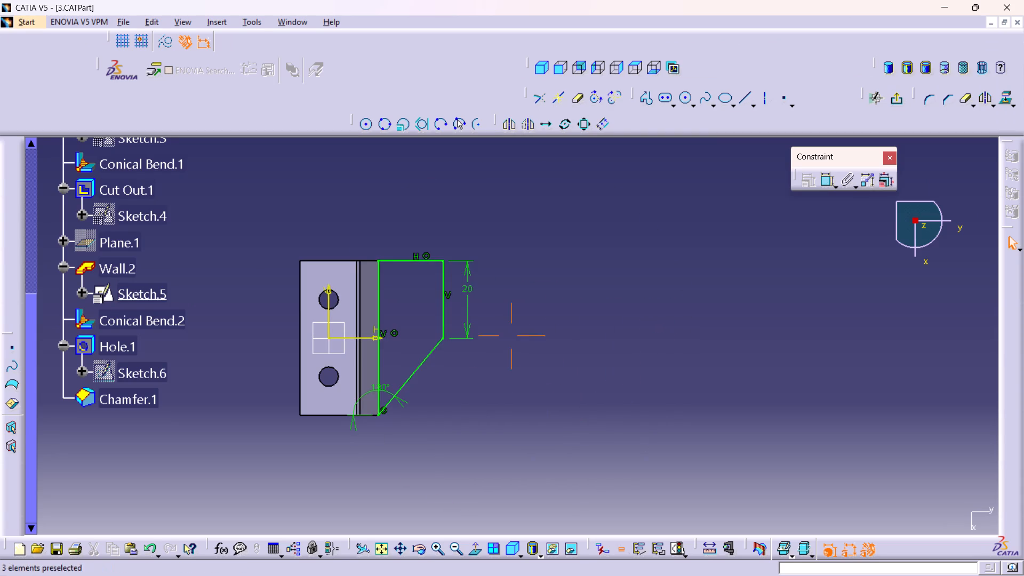
{"action": "middle_click_drag", "start_coordinate": [418, 318], "coordinate": [407, 264]}
{"action": "right_click", "coordinate": [418, 318]}
{"action": "middle_click_drag", "start_coordinate": [335, 351], "coordinate": [332, 330]}
{"action": "right_click", "coordinate": [335, 351]}
{"action": "middle_click_drag", "start_coordinate": [320, 315], "coordinate": [389, 315]}
{"action": "middle_click_drag", "start_coordinate": [353, 320], "coordinate": [355, 348]}
{"action": "right_click", "coordinate": [353, 320]}
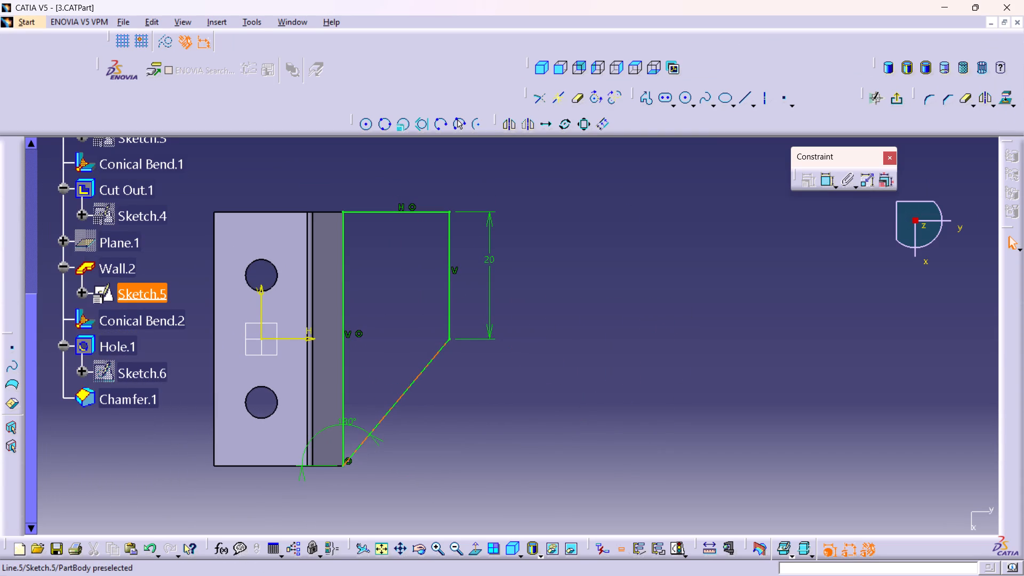
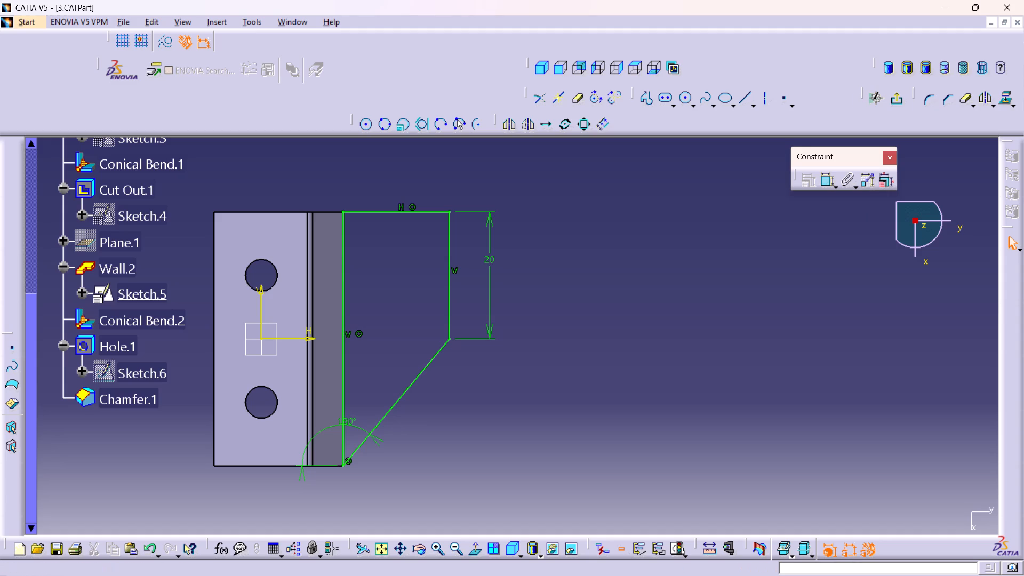
View Sketch.5 and the surrounding sheet metal walls in the standard isometric orientation.
{"action": "left_click", "coordinate": [512, 542]}
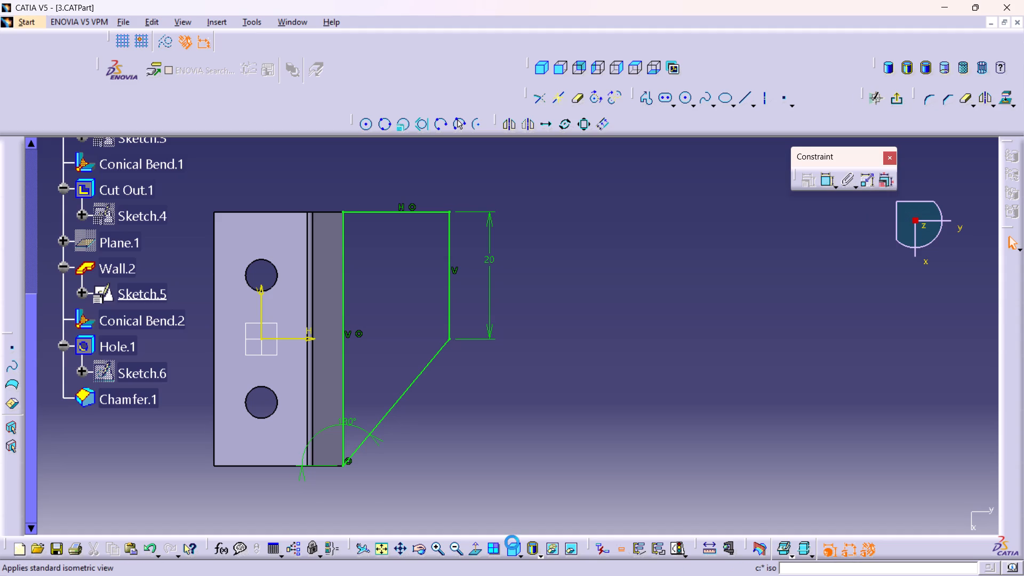
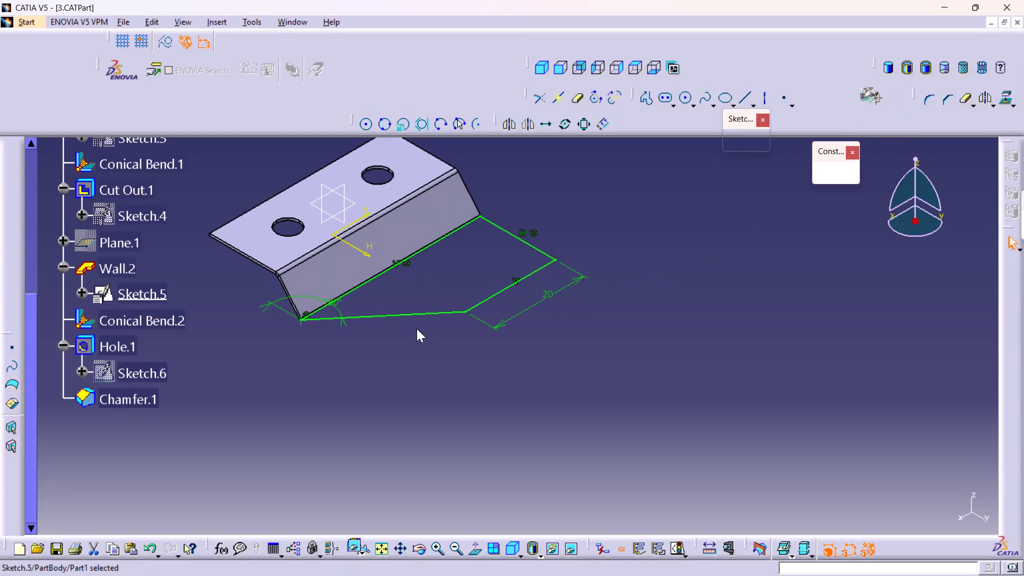
Inspect the bend corner and attached Wall.2 of part 3, where Sketch.5 meets the bend.
{"action": "middle_click_drag", "start_coordinate": [263, 354], "coordinate": [236, 263]}
{"action": "right_click", "coordinate": [263, 354]}
{"action": "middle_click_drag", "start_coordinate": [198, 305], "coordinate": [358, 305]}
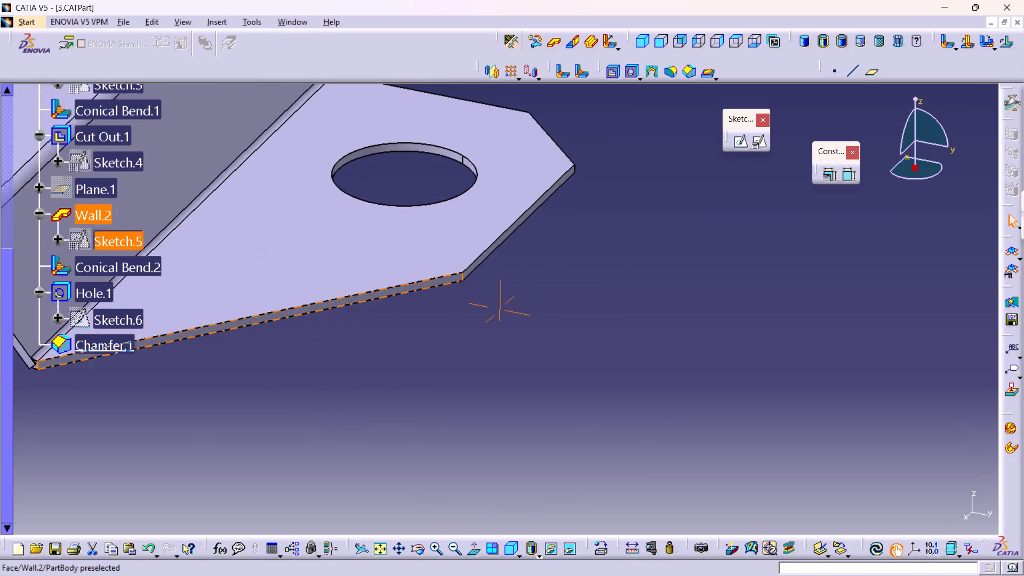
{"action": "middle_click_drag", "start_coordinate": [358, 305], "coordinate": [458, 309]}
{"action": "middle_click_drag", "start_coordinate": [273, 325], "coordinate": [376, 331]}
{"action": "middle_click_drag", "start_coordinate": [229, 400], "coordinate": [209, 333]}
{"action": "right_click", "coordinate": [229, 400]}
{"action": "middle_click_drag", "start_coordinate": [157, 379], "coordinate": [457, 298]}
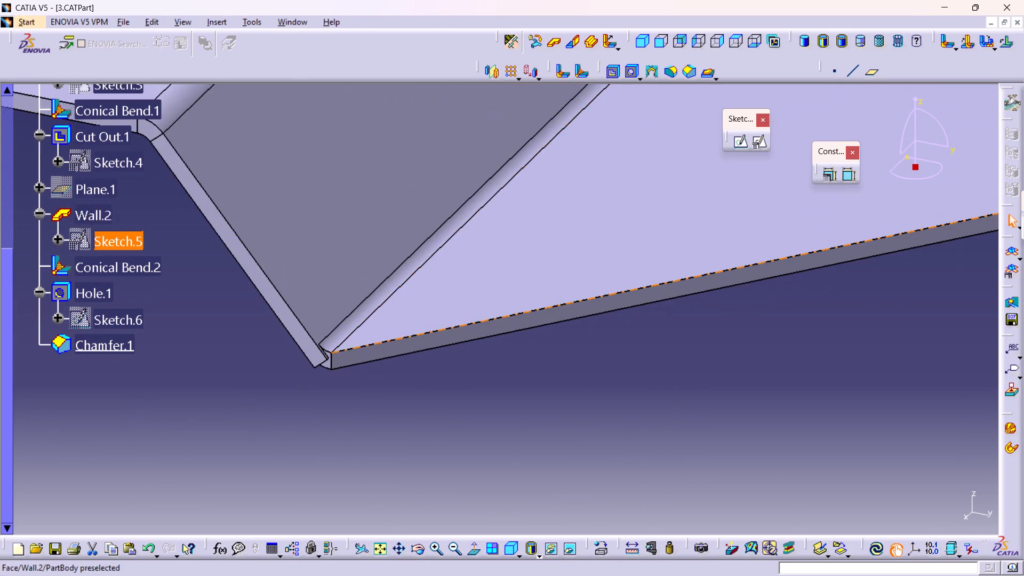
{"action": "middle_click_drag", "start_coordinate": [381, 344], "coordinate": [434, 330]}
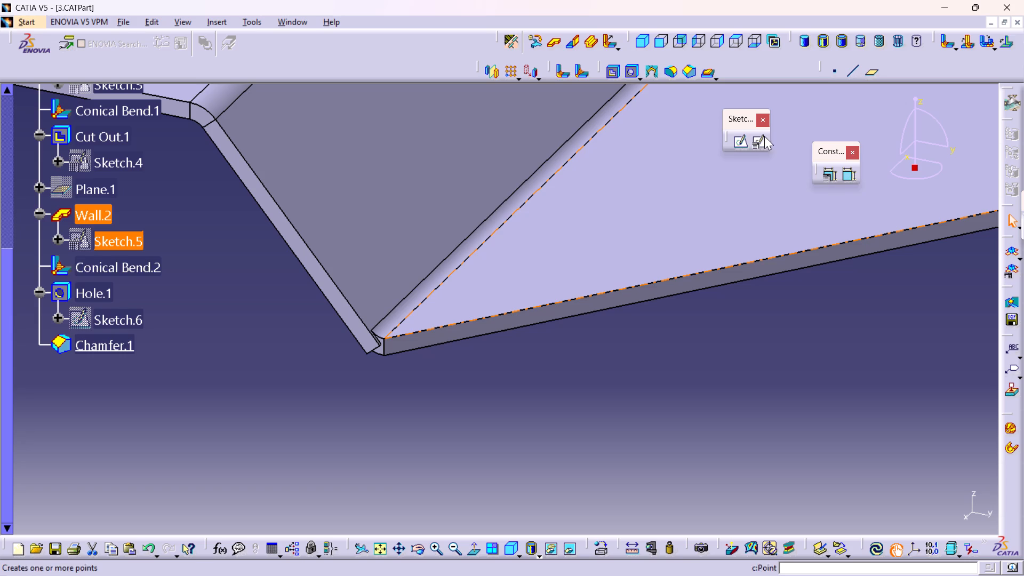
{"action": "middle_click_drag", "start_coordinate": [491, 219], "coordinate": [526, 313]}
{"action": "right_click", "coordinate": [492, 221]}
{"action": "scroll", "coordinate": [524, 313], "scroll_direction": "up", "scroll_amount": 1}
{"action": "middle_click_drag", "start_coordinate": [589, 238], "coordinate": [573, 267]}
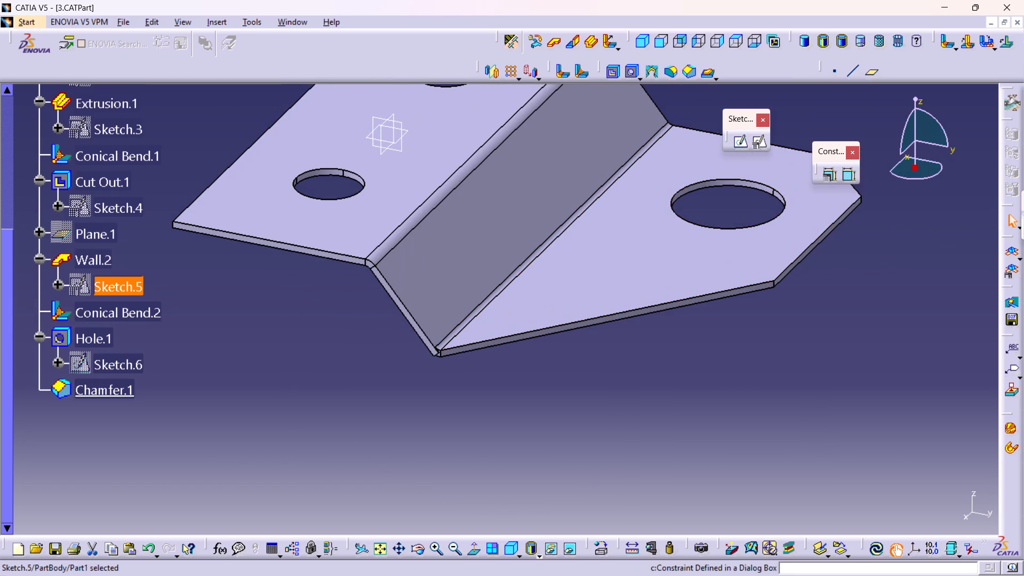
Close part 3 and save its changes.
{"action": "left_click", "coordinate": [1018, 23]}
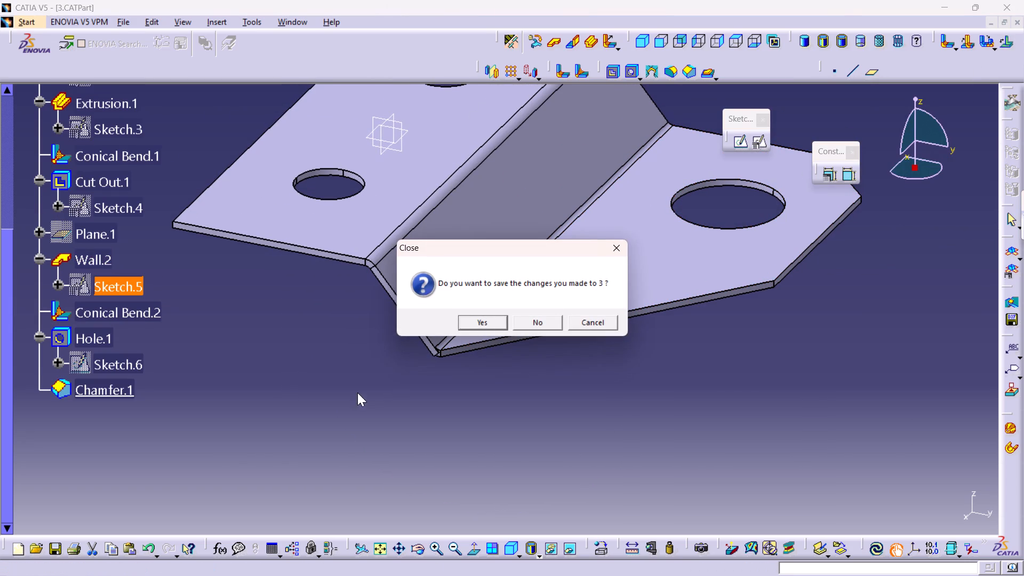
{"action": "left_click", "coordinate": [483, 313]}
{"action": "left_click", "coordinate": [473, 319]}
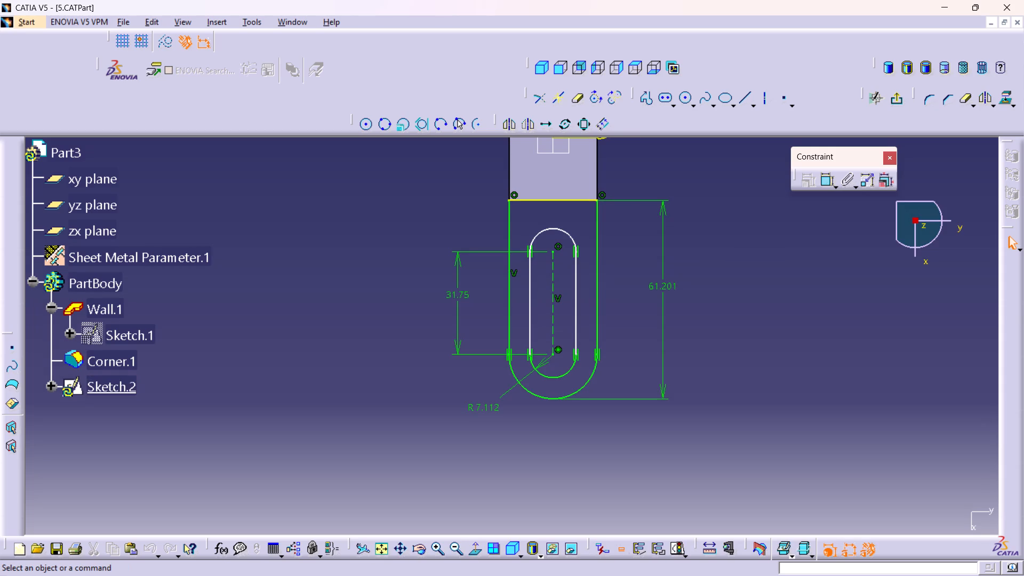
Examine Sketch.2's slotted profile and its junction with Wall.1 from several oblique angles.
{"action": "middle_click_drag", "start_coordinate": [632, 345], "coordinate": [610, 309]}
{"action": "right_click", "coordinate": [632, 345]}
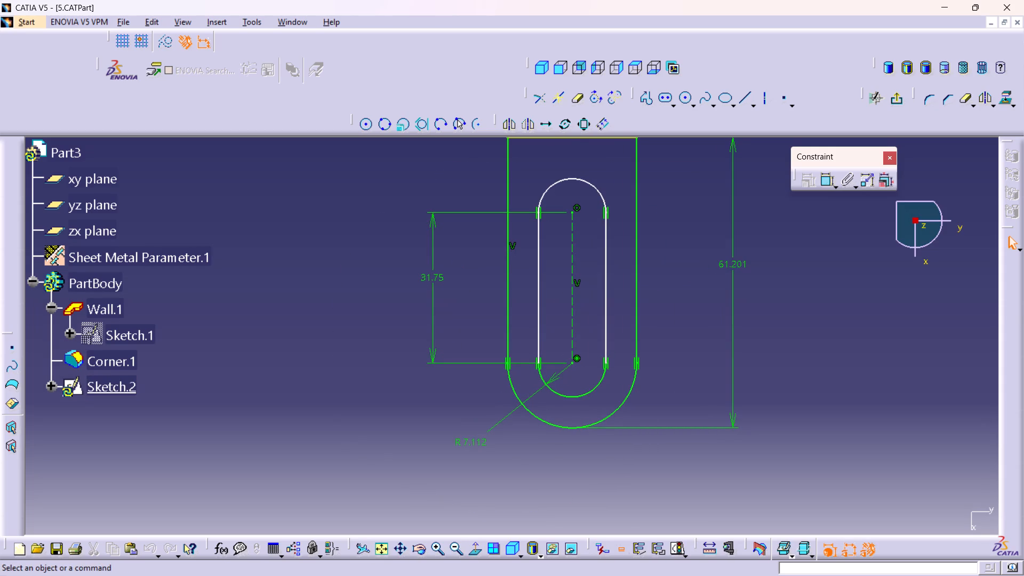
{"action": "double_click", "coordinate": [826, 182]}
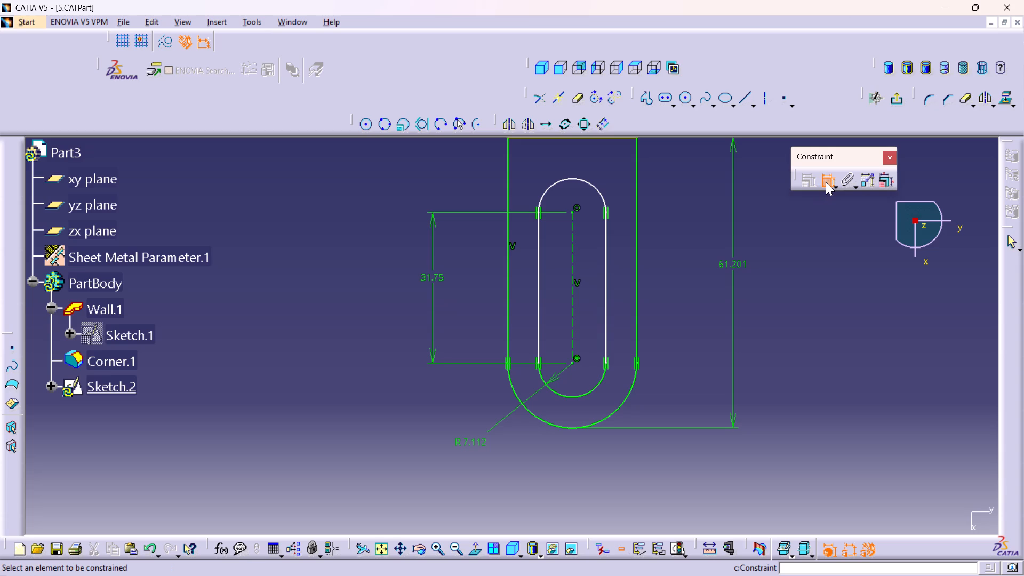
{"action": "middle_click_drag", "start_coordinate": [659, 299], "coordinate": [656, 300]}
{"action": "right_click_drag", "start_coordinate": [659, 300], "coordinate": [656, 300]}
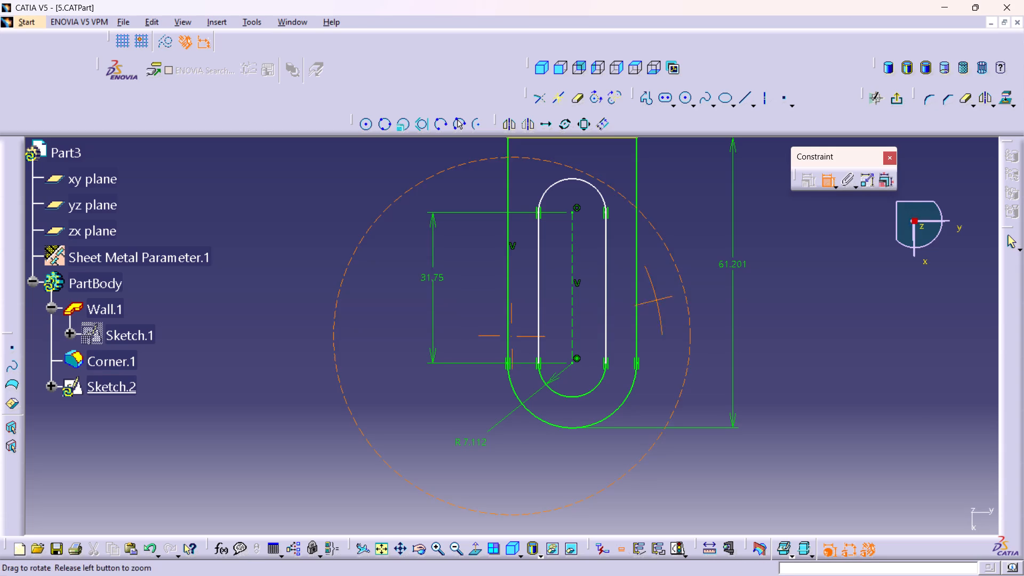
{"action": "middle_click_drag", "start_coordinate": [656, 300], "coordinate": [601, 248]}
{"action": "right_click_drag", "start_coordinate": [656, 300], "coordinate": [601, 248]}
{"action": "middle_click_drag", "start_coordinate": [675, 306], "coordinate": [545, 348]}
{"action": "right_click_drag", "start_coordinate": [675, 306], "coordinate": [547, 335]}
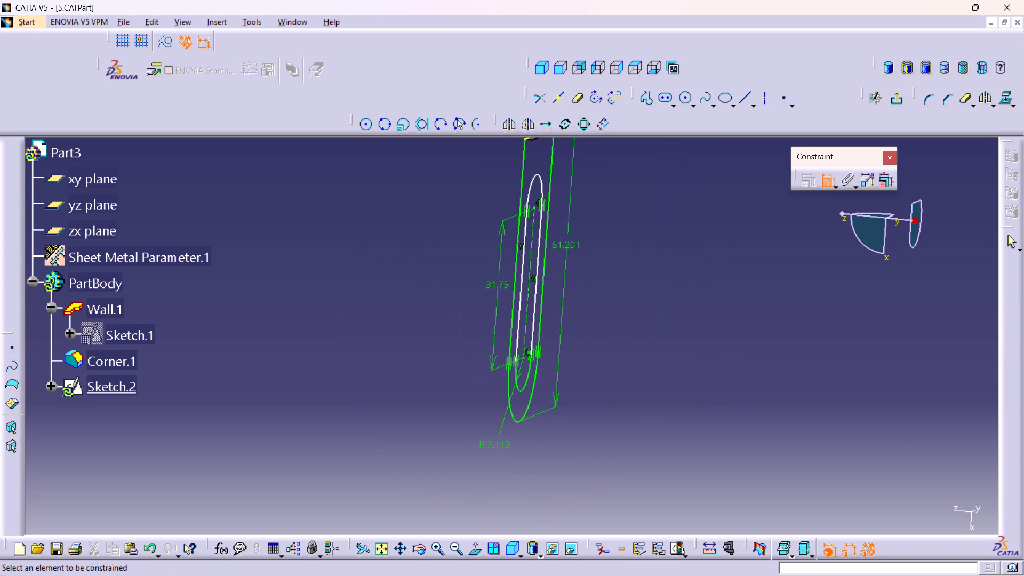
{"action": "middle_click_drag", "start_coordinate": [660, 206], "coordinate": [676, 309]}
{"action": "middle_click_drag", "start_coordinate": [655, 217], "coordinate": [665, 326]}
{"action": "right_click_drag", "start_coordinate": [655, 217], "coordinate": [665, 326]}
{"action": "middle_click_drag", "start_coordinate": [559, 321], "coordinate": [645, 320]}
{"action": "right_click_drag", "start_coordinate": [559, 318], "coordinate": [645, 320]}
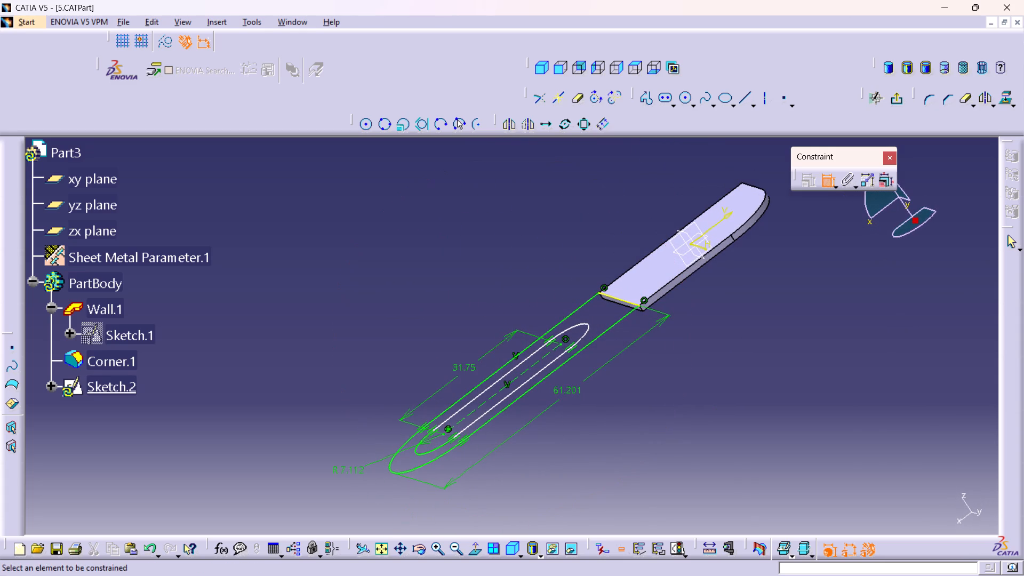
{"action": "middle_click_drag", "start_coordinate": [586, 303], "coordinate": [582, 259]}
{"action": "right_click_drag", "start_coordinate": [586, 303], "coordinate": [582, 259]}
{"action": "middle_click_drag", "start_coordinate": [702, 283], "coordinate": [702, 351]}
{"action": "right_click_drag", "start_coordinate": [702, 293], "coordinate": [702, 351]}
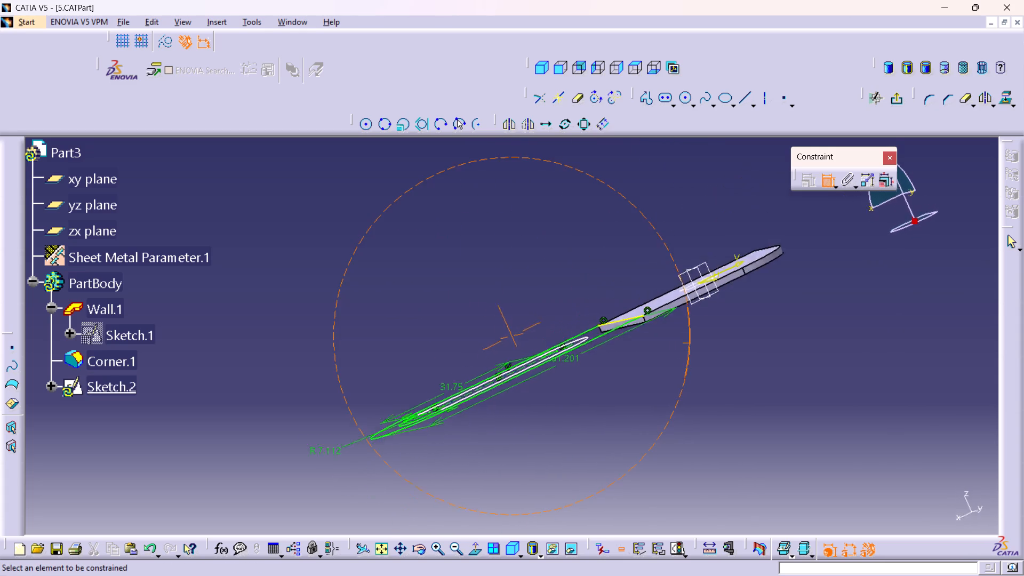
{"action": "right_click_drag", "start_coordinate": [702, 351], "coordinate": [718, 386]}
{"action": "middle_click_drag", "start_coordinate": [702, 351], "coordinate": [719, 385]}
{"action": "middle_click_drag", "start_coordinate": [633, 377], "coordinate": [631, 452]}
{"action": "right_click_drag", "start_coordinate": [631, 377], "coordinate": [631, 455]}
{"action": "middle_click_drag", "start_coordinate": [634, 398], "coordinate": [607, 339]}
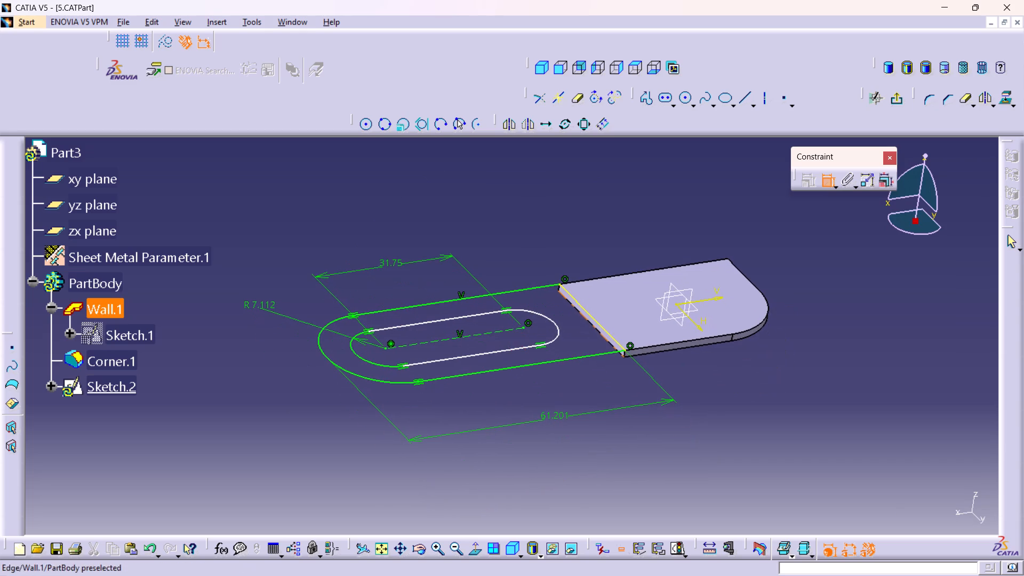
Delete the projected wall edge from Sketch.2 where the slotted profile meets Wall.1.
{"action": "right_click", "coordinate": [605, 327]}
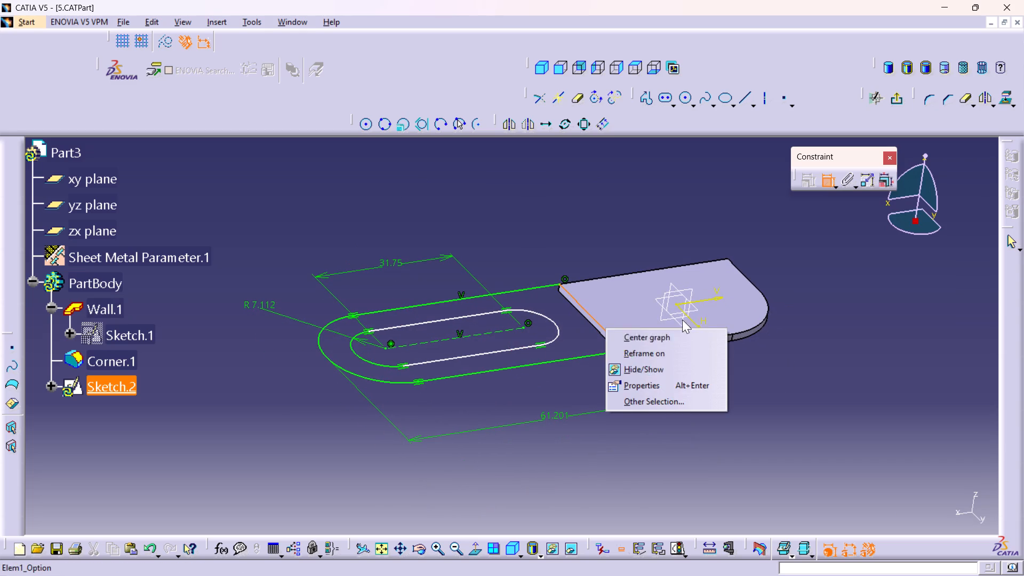
{"action": "left_click_drag", "start_coordinate": [829, 285], "coordinate": [829, 277]}
{"action": "left_click", "coordinate": [829, 186]}
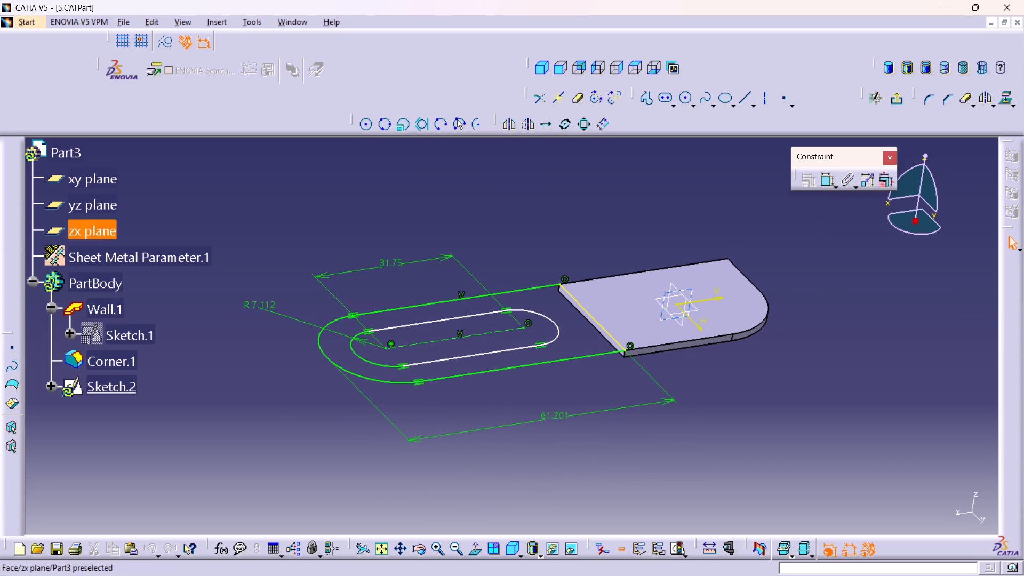
{"action": "right_click", "coordinate": [598, 321]}
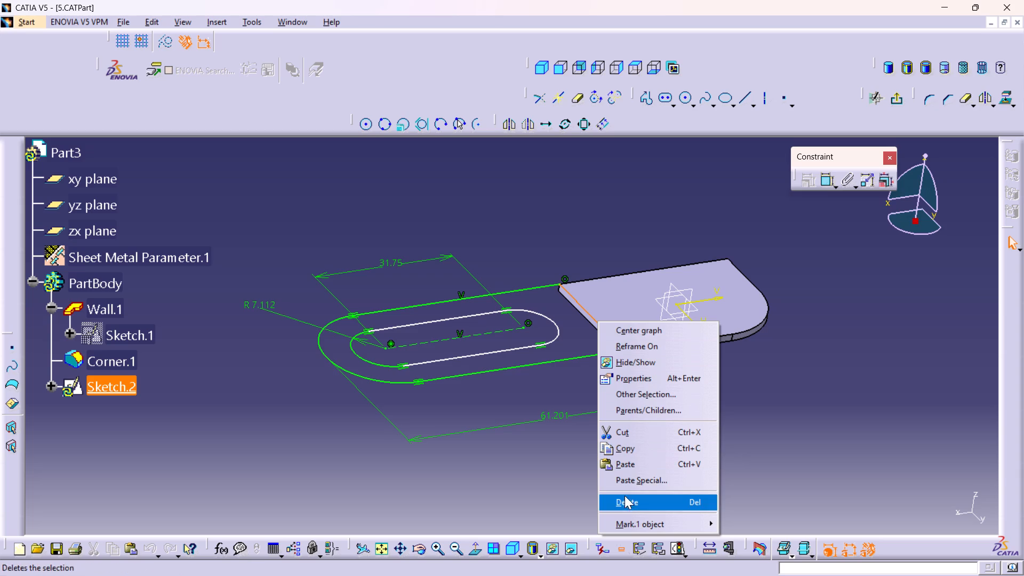
{"action": "left_click", "coordinate": [623, 503]}
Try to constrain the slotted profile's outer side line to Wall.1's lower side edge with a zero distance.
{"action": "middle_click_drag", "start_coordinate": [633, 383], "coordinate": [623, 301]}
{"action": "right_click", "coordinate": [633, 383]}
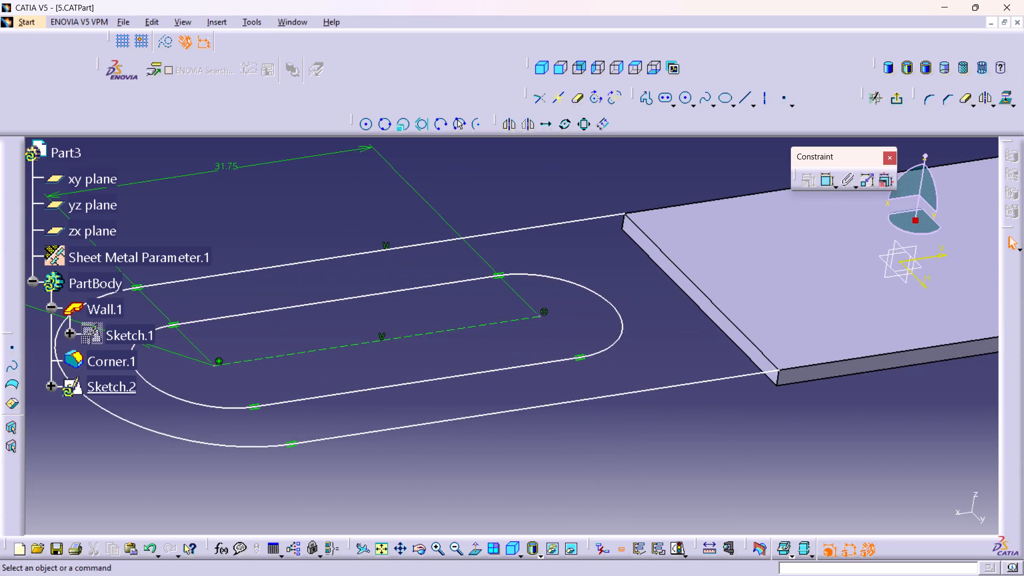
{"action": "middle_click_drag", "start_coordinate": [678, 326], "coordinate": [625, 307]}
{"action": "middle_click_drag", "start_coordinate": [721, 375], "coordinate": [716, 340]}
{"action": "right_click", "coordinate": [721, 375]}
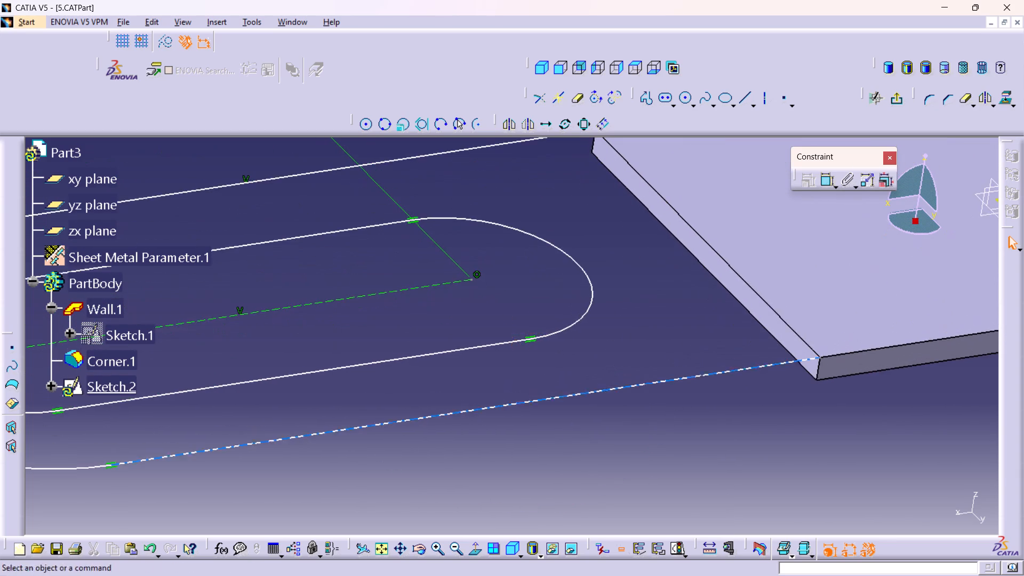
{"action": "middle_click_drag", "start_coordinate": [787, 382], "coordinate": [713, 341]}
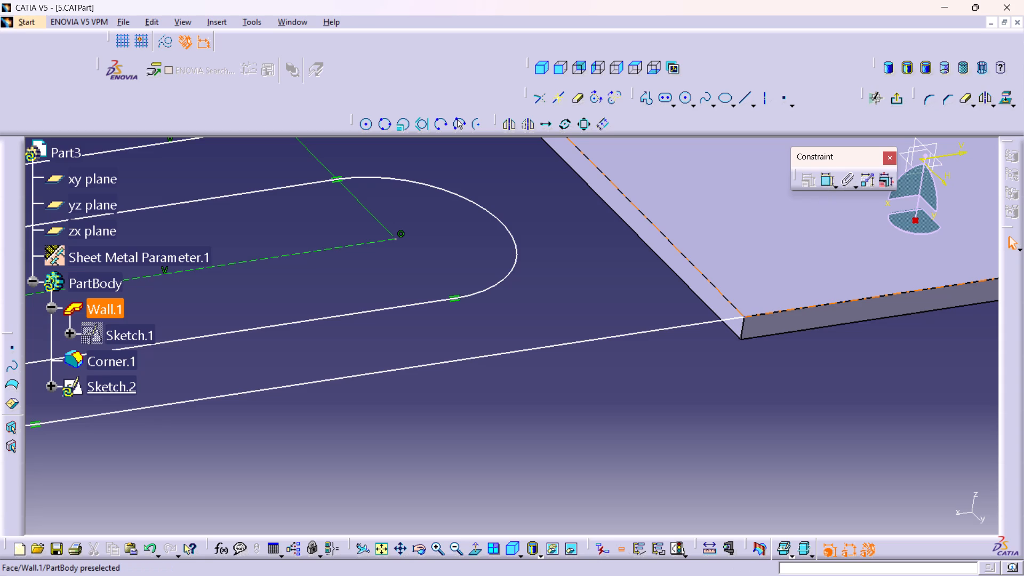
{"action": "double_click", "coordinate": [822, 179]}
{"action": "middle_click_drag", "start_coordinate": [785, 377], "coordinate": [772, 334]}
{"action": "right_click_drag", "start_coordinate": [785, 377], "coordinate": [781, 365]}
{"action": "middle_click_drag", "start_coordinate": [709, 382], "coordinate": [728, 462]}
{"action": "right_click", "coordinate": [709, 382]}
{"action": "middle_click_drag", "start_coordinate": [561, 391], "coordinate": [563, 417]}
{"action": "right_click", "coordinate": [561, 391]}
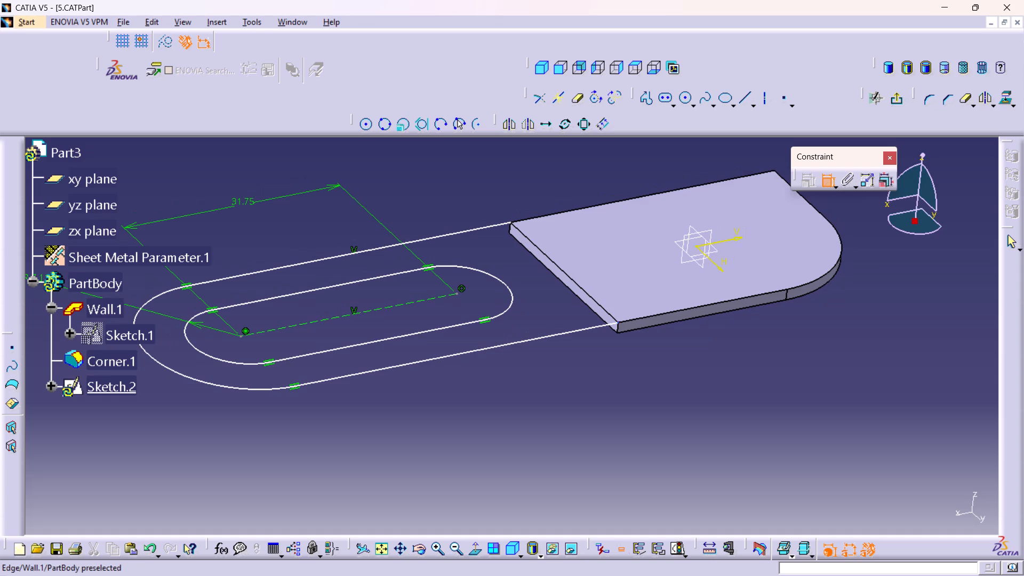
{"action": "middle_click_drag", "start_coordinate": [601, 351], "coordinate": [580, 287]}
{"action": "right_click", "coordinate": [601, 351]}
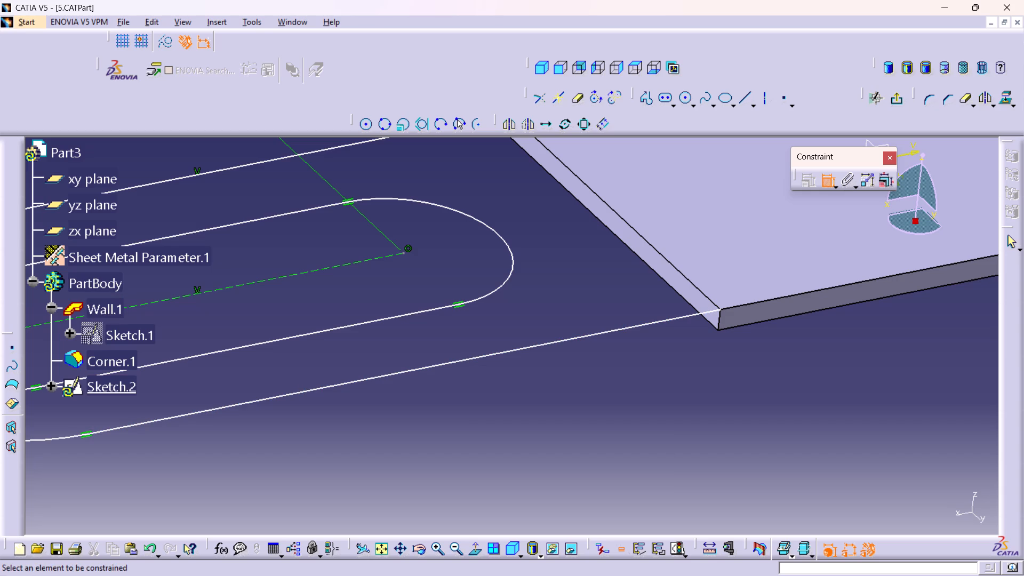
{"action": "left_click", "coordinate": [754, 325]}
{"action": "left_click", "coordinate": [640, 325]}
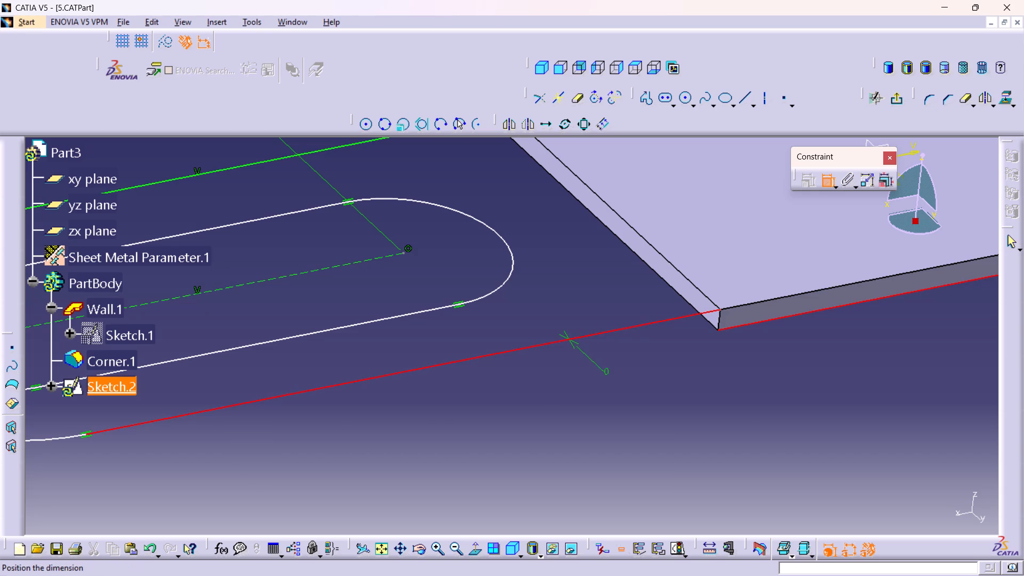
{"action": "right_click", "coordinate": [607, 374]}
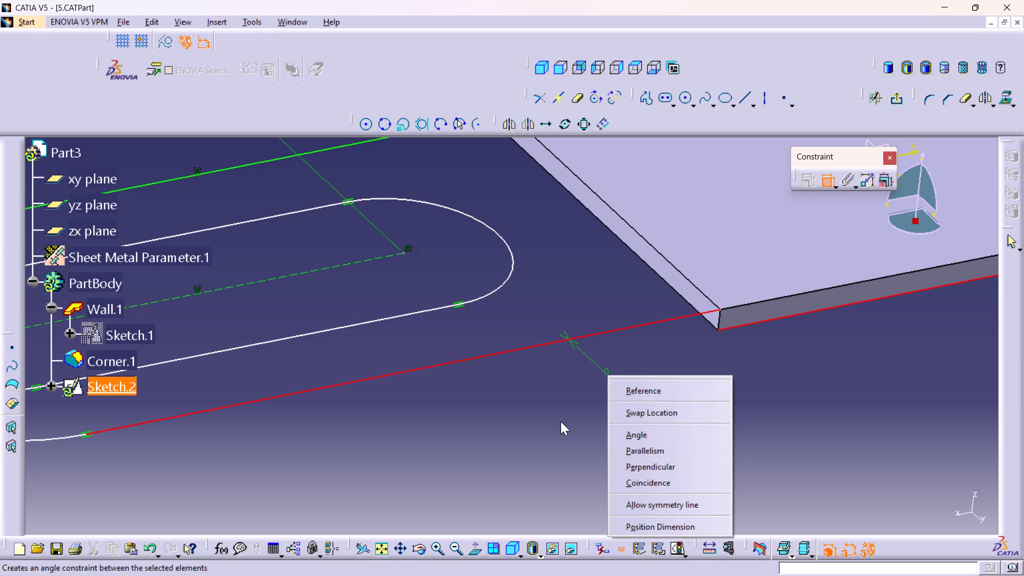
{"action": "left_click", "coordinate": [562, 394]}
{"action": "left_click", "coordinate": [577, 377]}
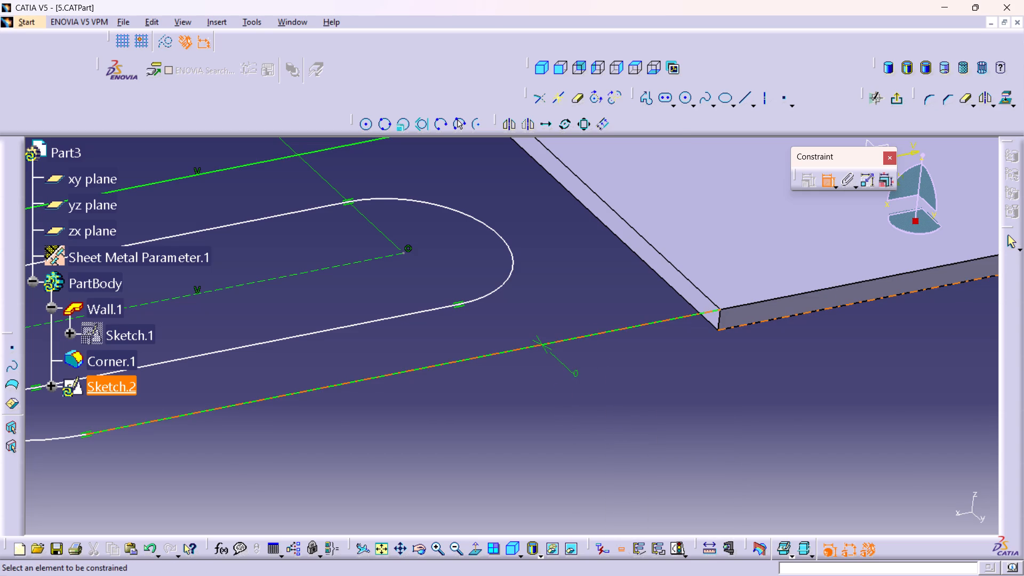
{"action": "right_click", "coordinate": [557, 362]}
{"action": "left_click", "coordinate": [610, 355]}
Inspect the profile's open end where its outer side line meets the corner of Wall.1.
{"action": "middle_click_drag", "start_coordinate": [516, 346], "coordinate": [520, 351]}
{"action": "right_click", "coordinate": [516, 346]}
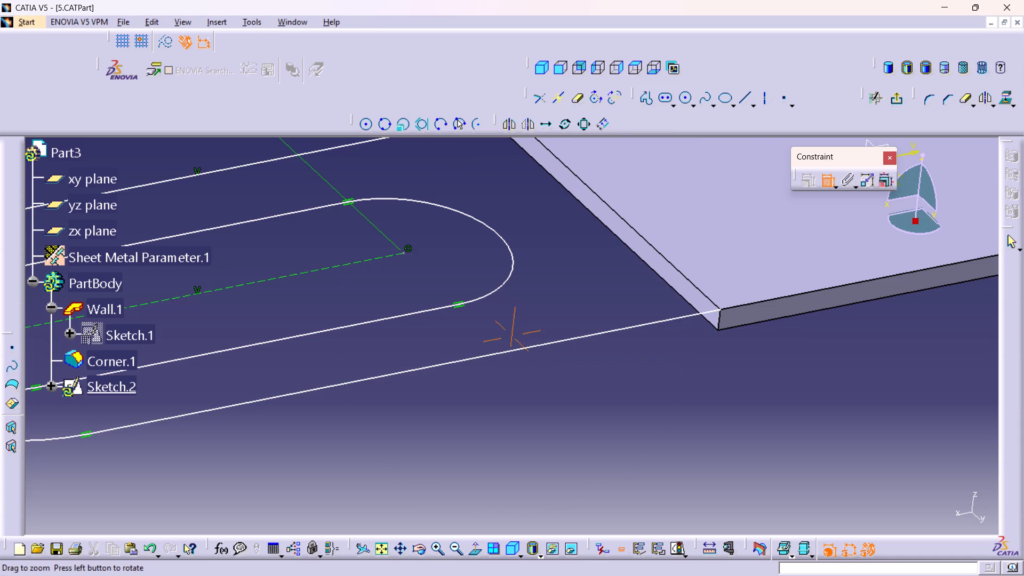
{"action": "middle_click_drag", "start_coordinate": [520, 351], "coordinate": [574, 438]}
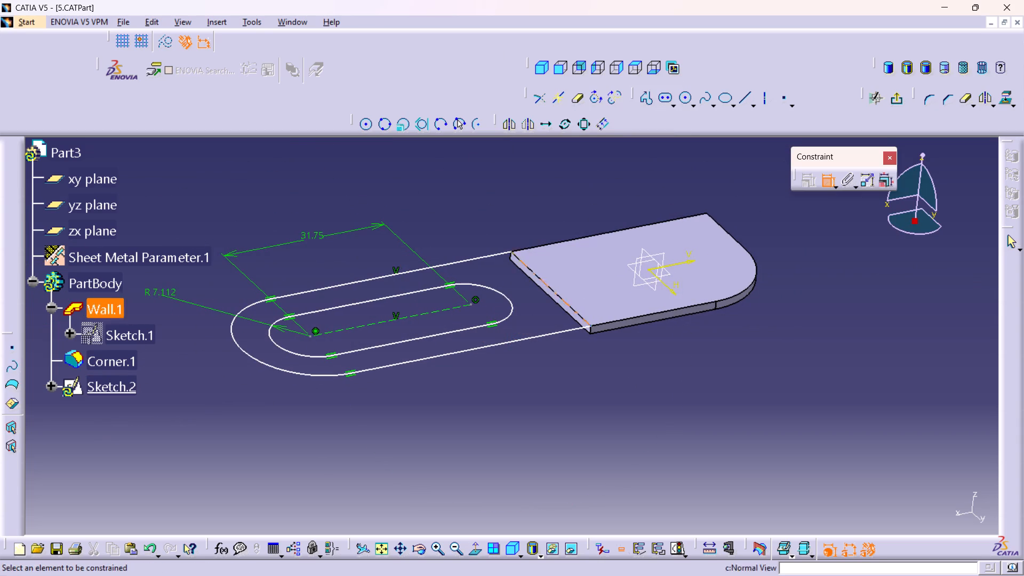
{"action": "middle_click_drag", "start_coordinate": [589, 353], "coordinate": [556, 244]}
{"action": "right_click", "coordinate": [589, 353]}
{"action": "middle_click_drag", "start_coordinate": [687, 357], "coordinate": [647, 357]}
{"action": "middle_click_drag", "start_coordinate": [676, 330], "coordinate": [651, 269]}
{"action": "right_click", "coordinate": [676, 330]}
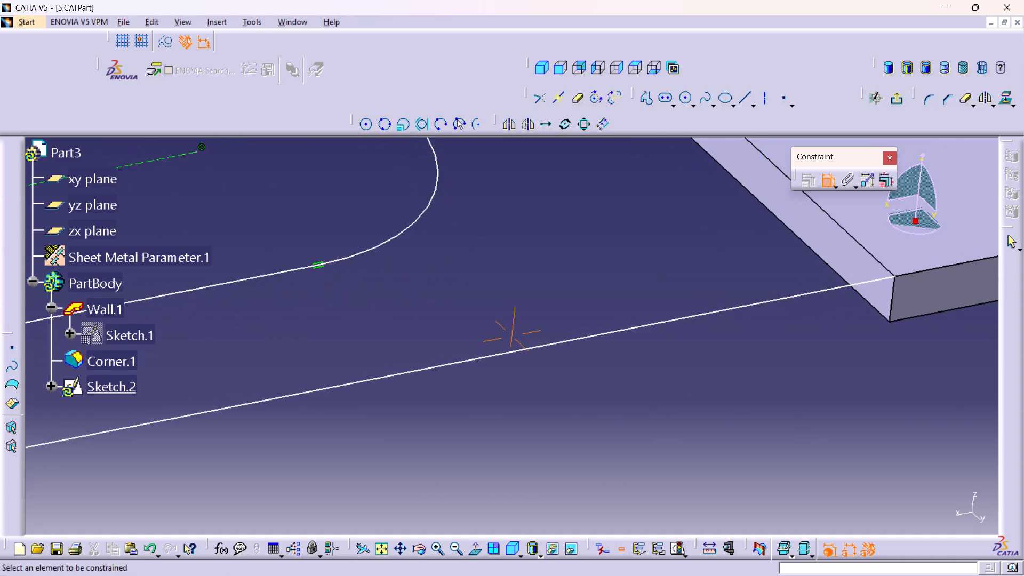
{"action": "middle_click_drag", "start_coordinate": [823, 324], "coordinate": [661, 360]}
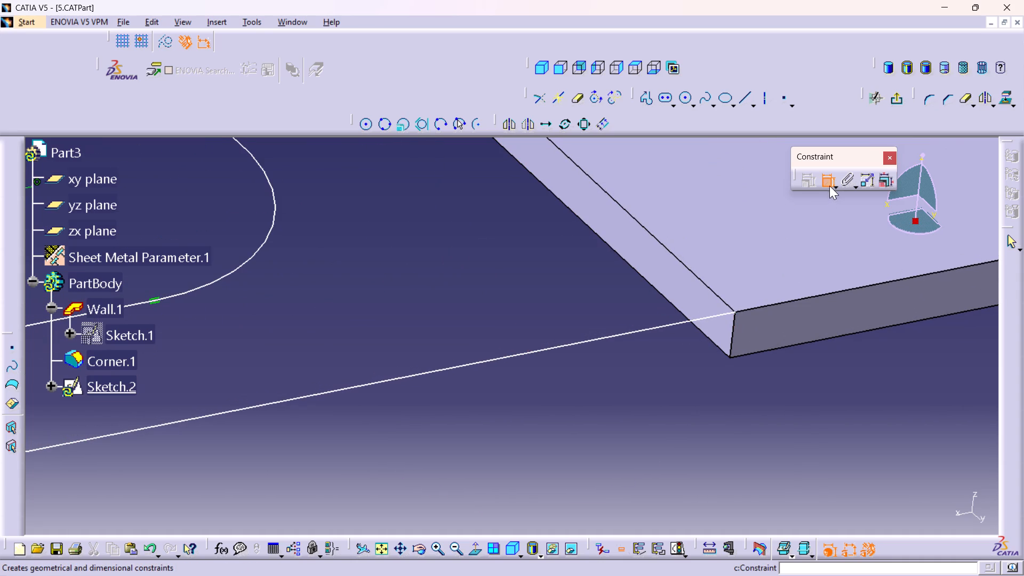
{"action": "left_click", "coordinate": [829, 182]}
{"action": "middle_click_drag", "start_coordinate": [577, 390], "coordinate": [636, 506]}
{"action": "right_click", "coordinate": [577, 390]}
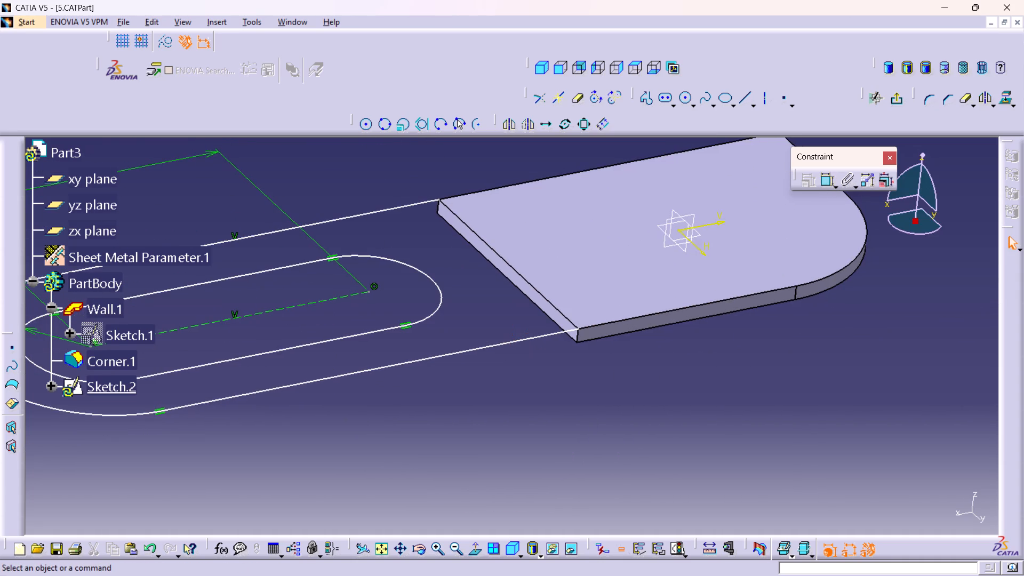
Sketch a horizontal line across both outer side lines at V about -21 mm, between Wall.1's end edge and the slot.
{"action": "left_click", "coordinate": [472, 543]}
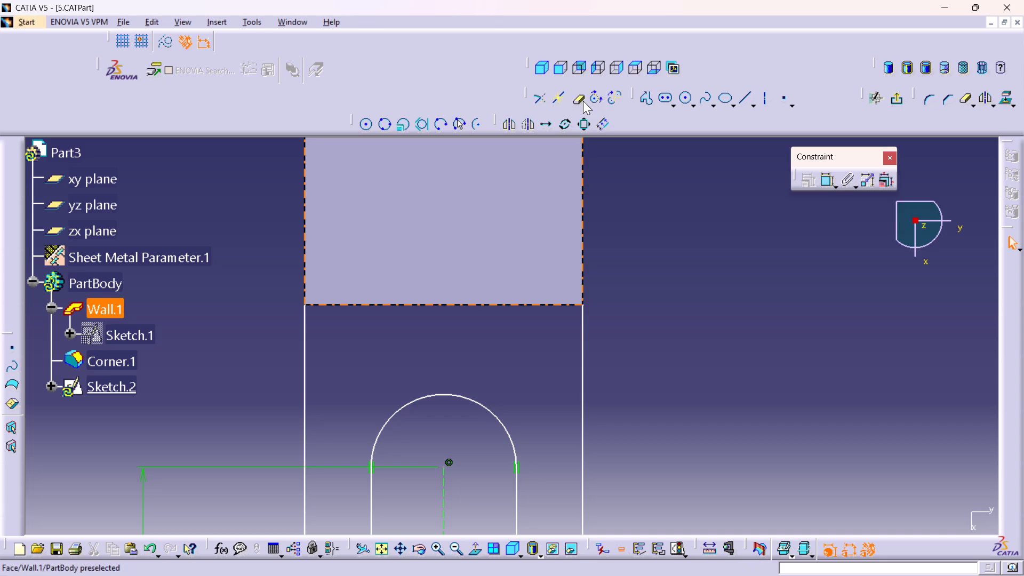
{"action": "left_click", "coordinate": [644, 102]}
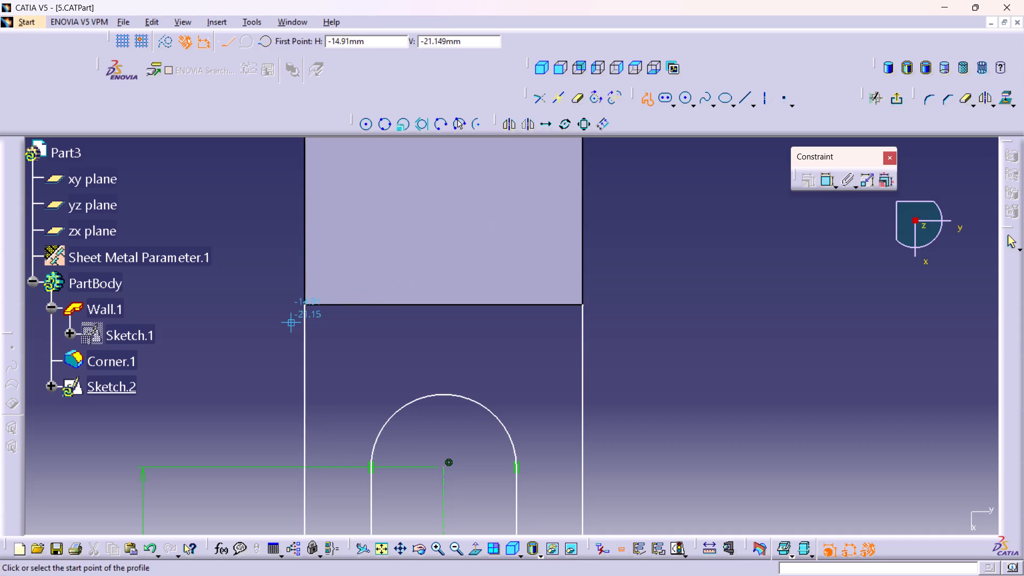
{"action": "left_click", "coordinate": [286, 321]}
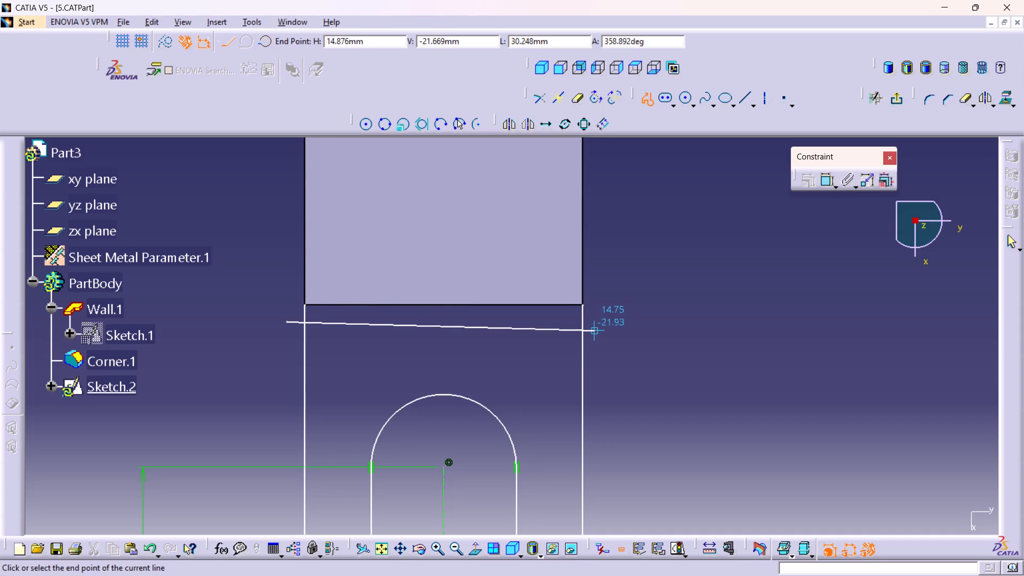
{"action": "left_click", "coordinate": [601, 321]}
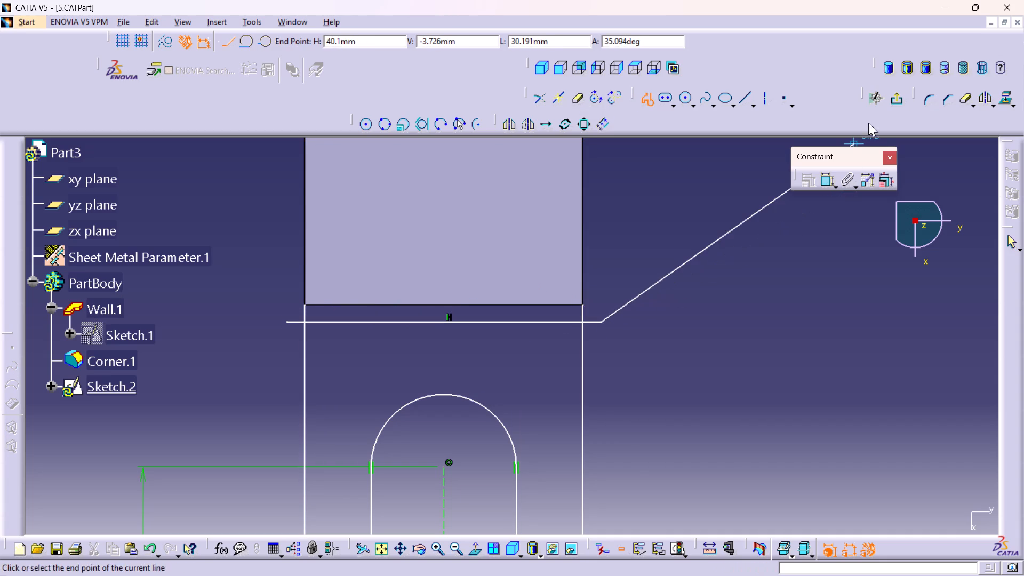
{"action": "left_click", "coordinate": [1009, 234]}
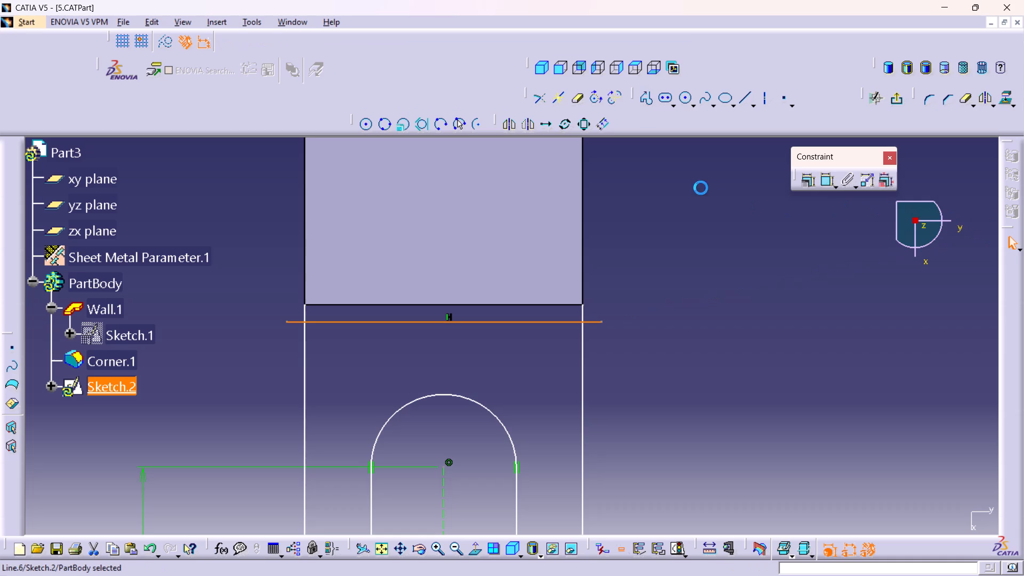
Quick-trim the horizontal line's overhanging ends and both outer side lines' stubs toward Wall.1 to form a clean closed end.
{"action": "left_click", "coordinate": [601, 180]}
{"action": "double_click", "coordinate": [579, 96]}
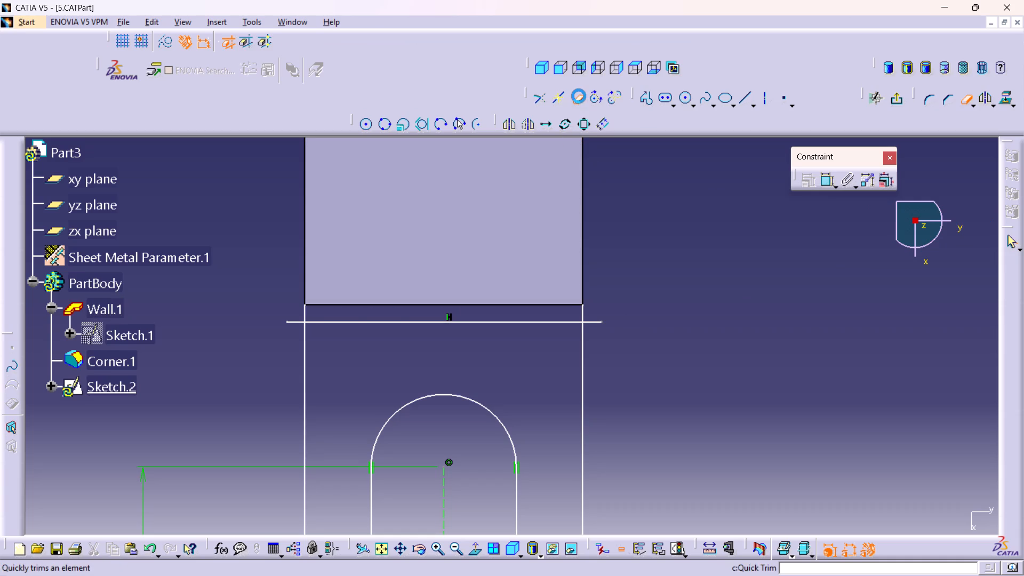
{"action": "left_click", "coordinate": [597, 324]}
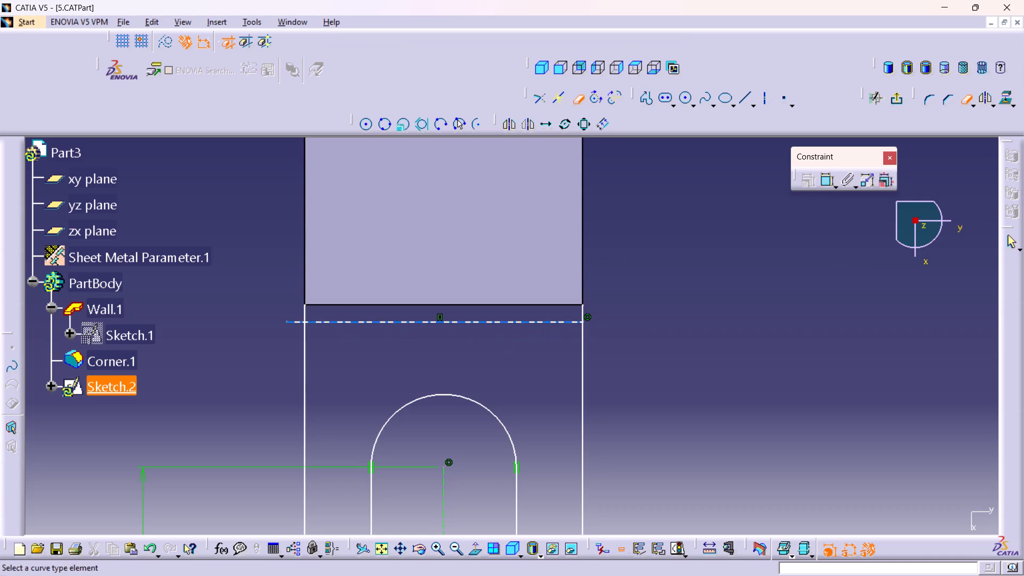
{"action": "left_click", "coordinate": [291, 323]}
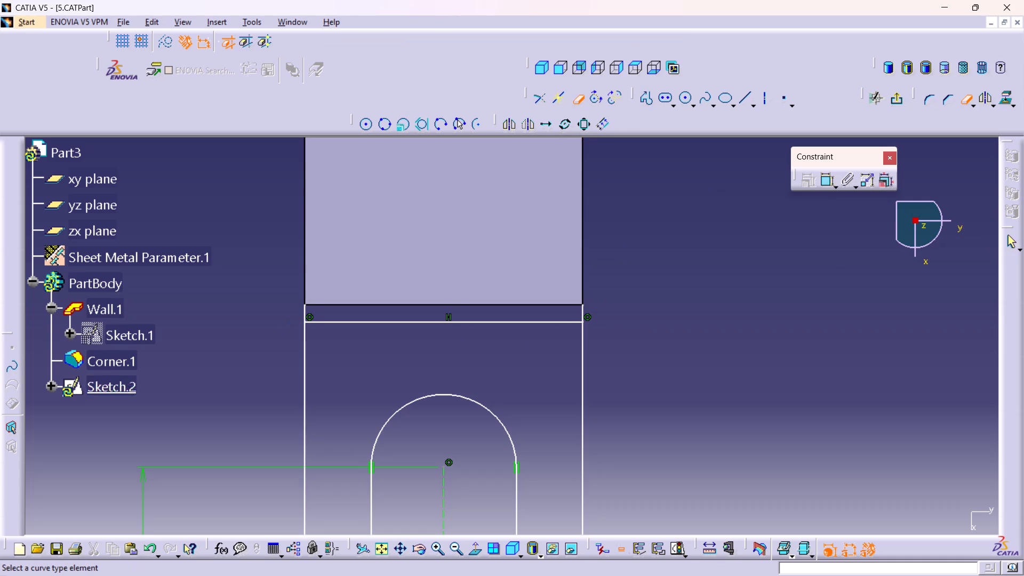
{"action": "left_click", "coordinate": [303, 312]}
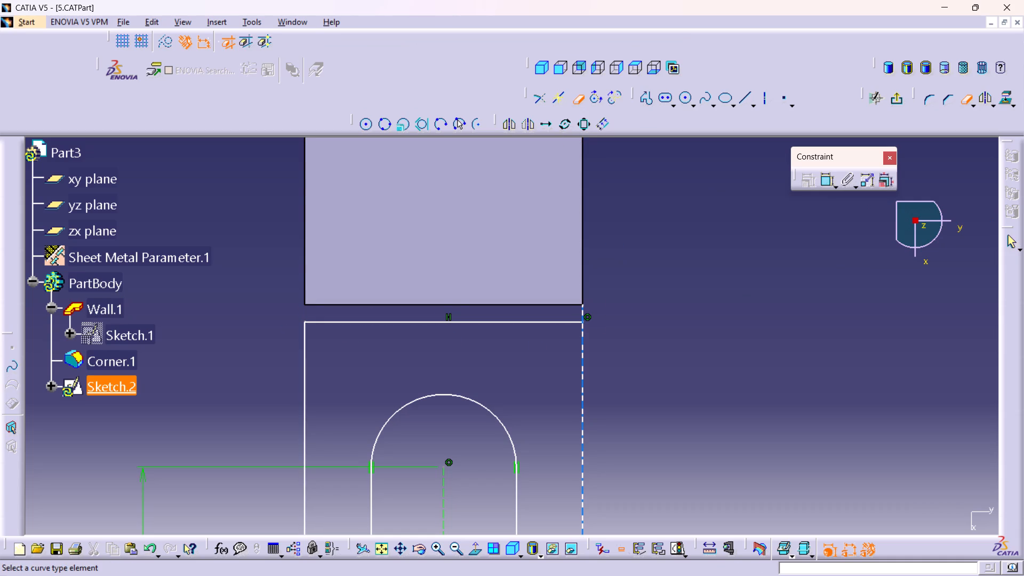
{"action": "left_click", "coordinate": [582, 310]}
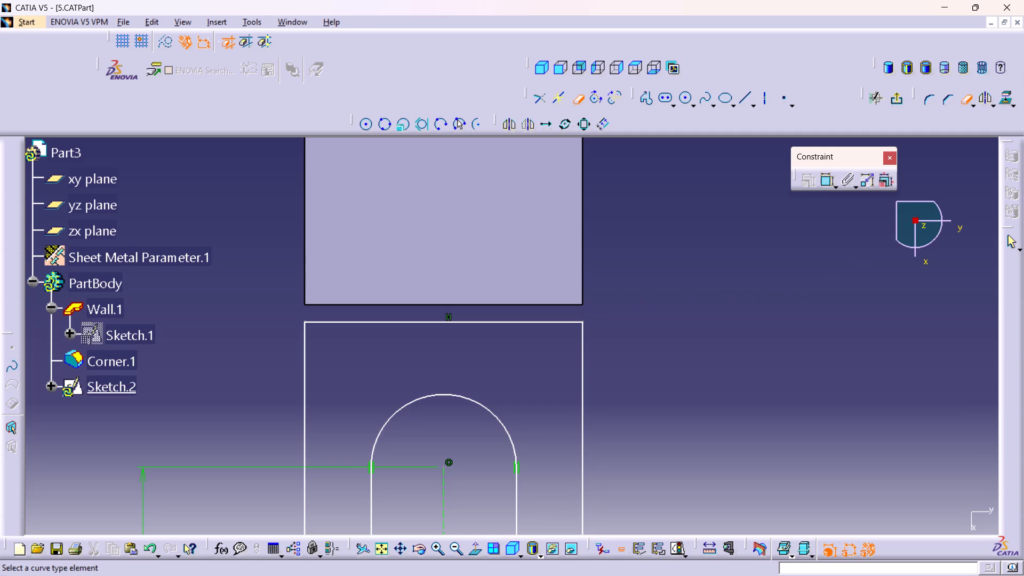
Dimension the width between the profile's two outer side lines just below the closing line.
{"action": "double_click", "coordinate": [821, 185]}
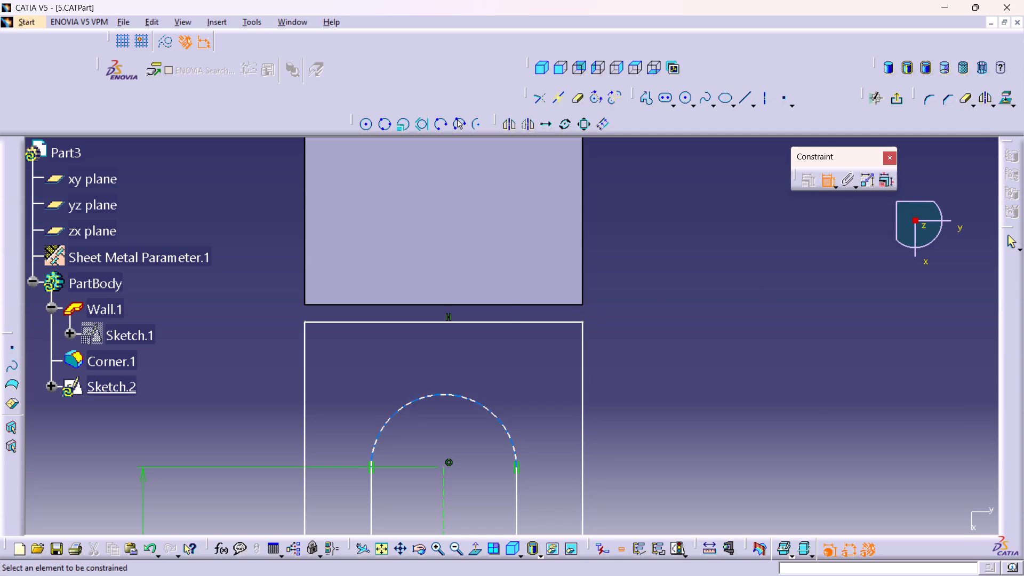
{"action": "middle_click_drag", "start_coordinate": [338, 405], "coordinate": [383, 461]}
{"action": "right_click", "coordinate": [338, 405]}
{"action": "right_click", "coordinate": [338, 395]}
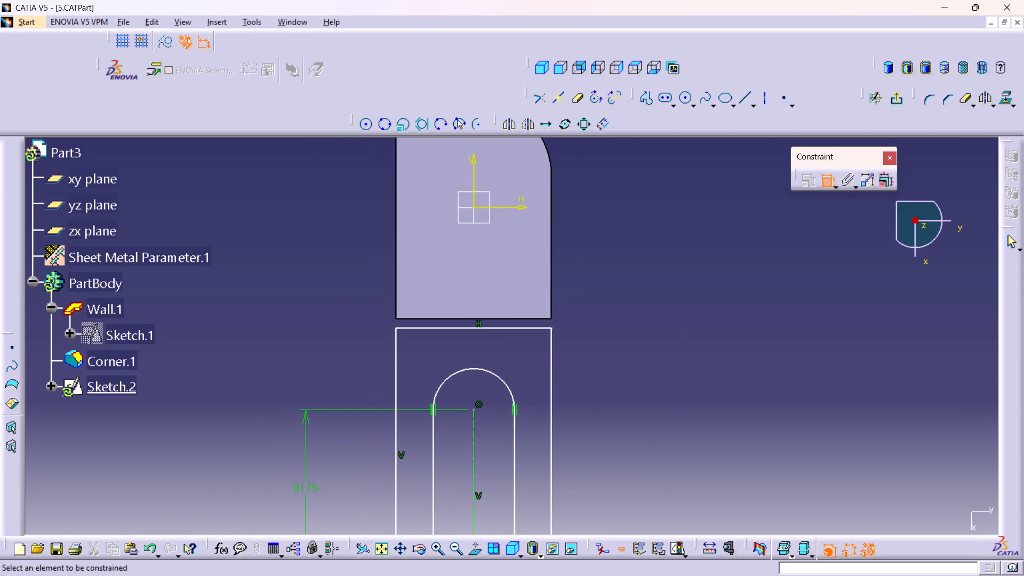
{"action": "left_click", "coordinate": [396, 349]}
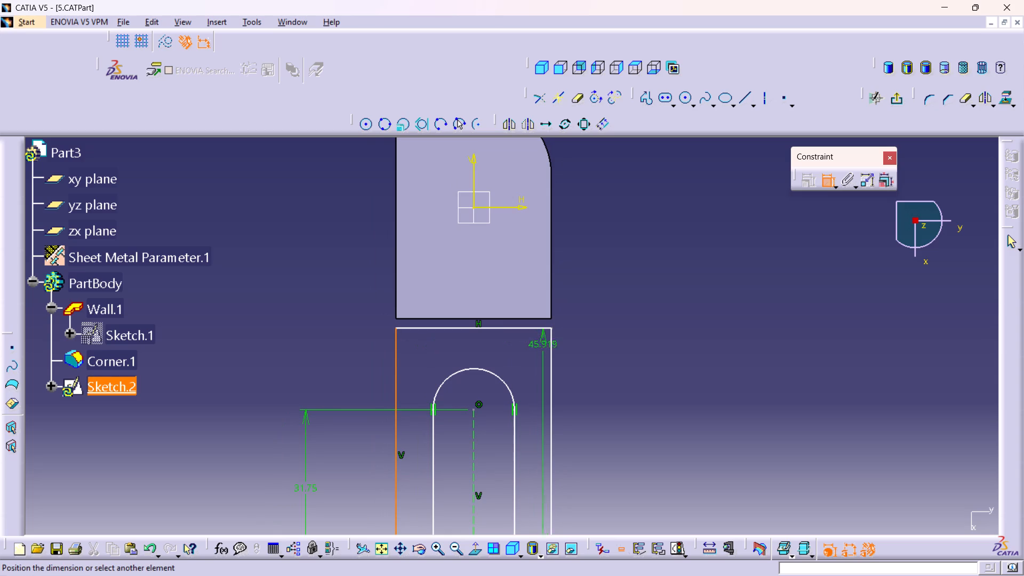
{"action": "left_click", "coordinate": [551, 351]}
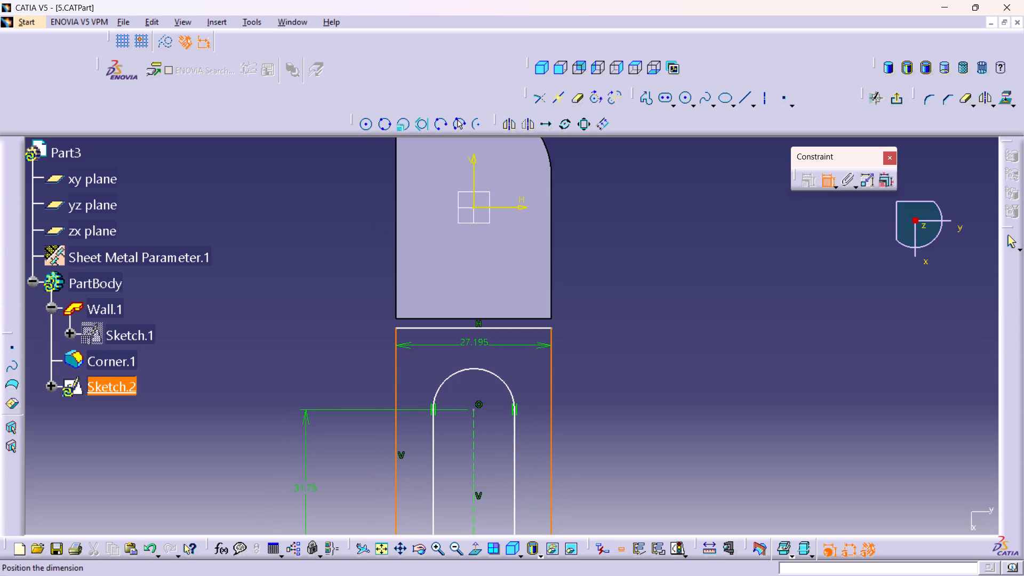
{"action": "left_click", "coordinate": [468, 344]}
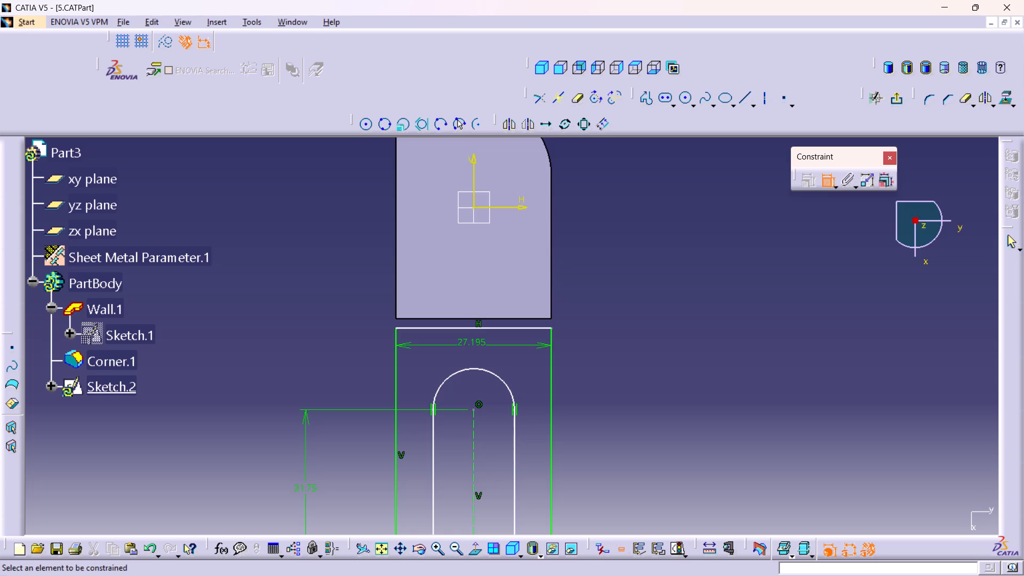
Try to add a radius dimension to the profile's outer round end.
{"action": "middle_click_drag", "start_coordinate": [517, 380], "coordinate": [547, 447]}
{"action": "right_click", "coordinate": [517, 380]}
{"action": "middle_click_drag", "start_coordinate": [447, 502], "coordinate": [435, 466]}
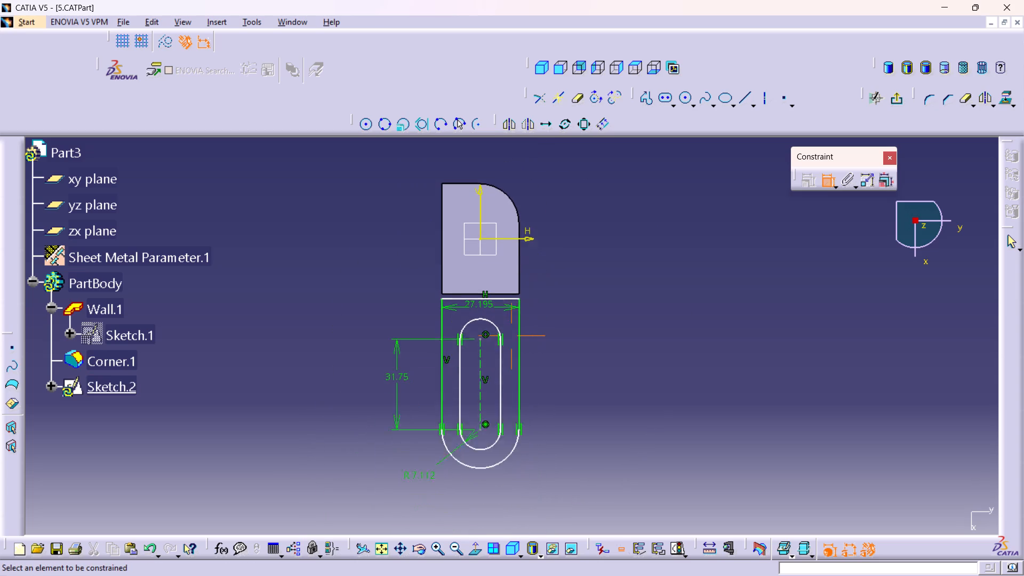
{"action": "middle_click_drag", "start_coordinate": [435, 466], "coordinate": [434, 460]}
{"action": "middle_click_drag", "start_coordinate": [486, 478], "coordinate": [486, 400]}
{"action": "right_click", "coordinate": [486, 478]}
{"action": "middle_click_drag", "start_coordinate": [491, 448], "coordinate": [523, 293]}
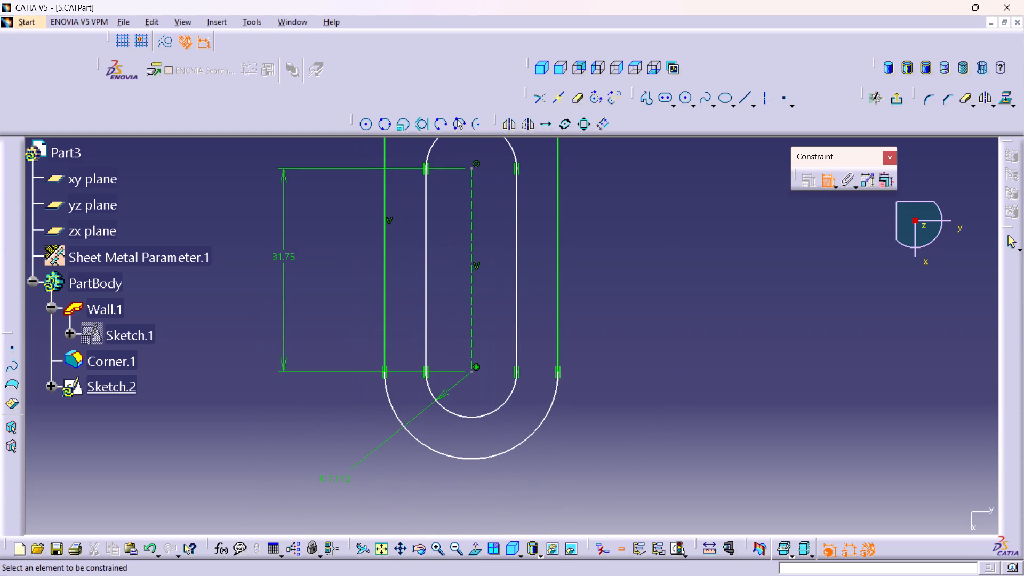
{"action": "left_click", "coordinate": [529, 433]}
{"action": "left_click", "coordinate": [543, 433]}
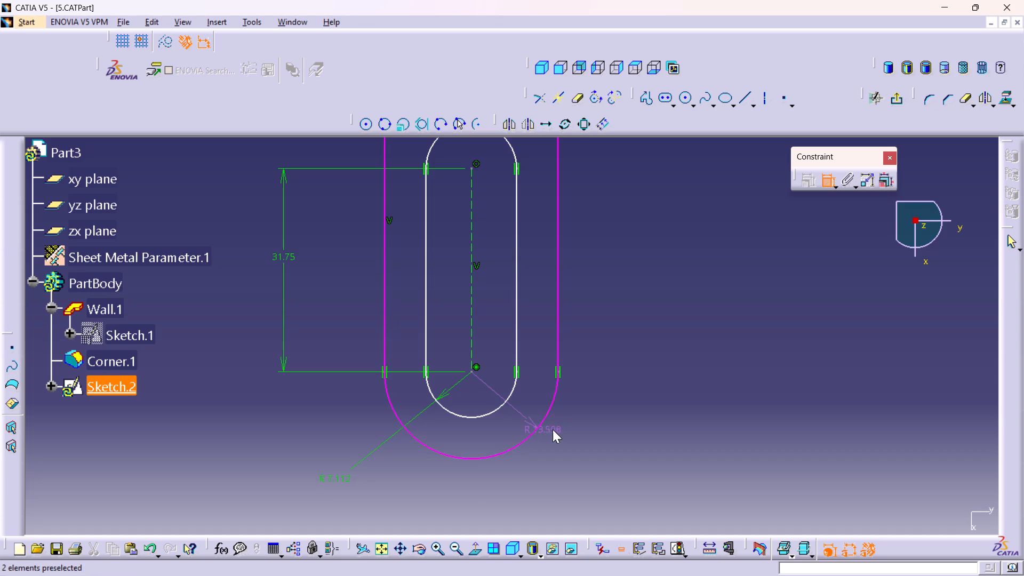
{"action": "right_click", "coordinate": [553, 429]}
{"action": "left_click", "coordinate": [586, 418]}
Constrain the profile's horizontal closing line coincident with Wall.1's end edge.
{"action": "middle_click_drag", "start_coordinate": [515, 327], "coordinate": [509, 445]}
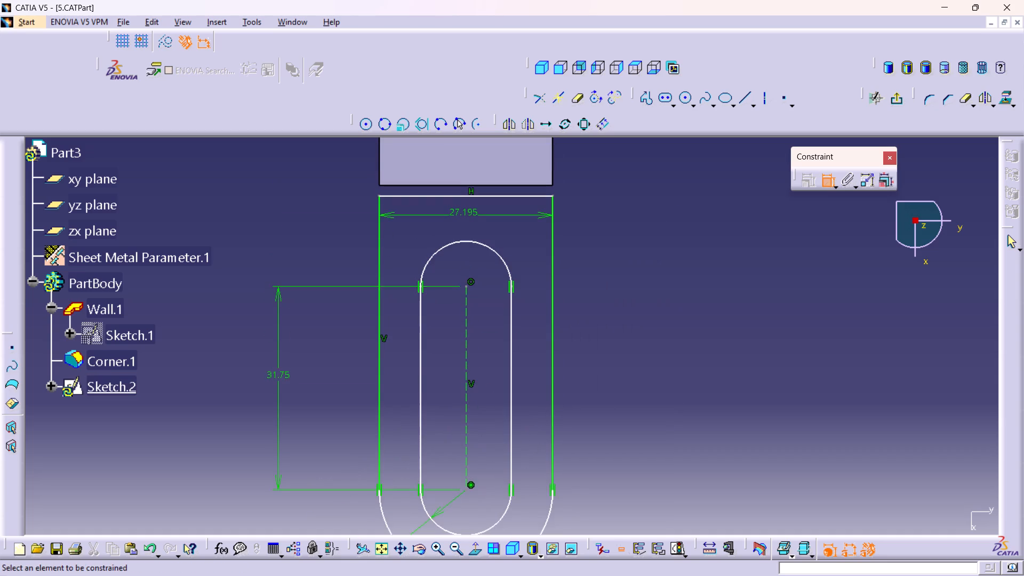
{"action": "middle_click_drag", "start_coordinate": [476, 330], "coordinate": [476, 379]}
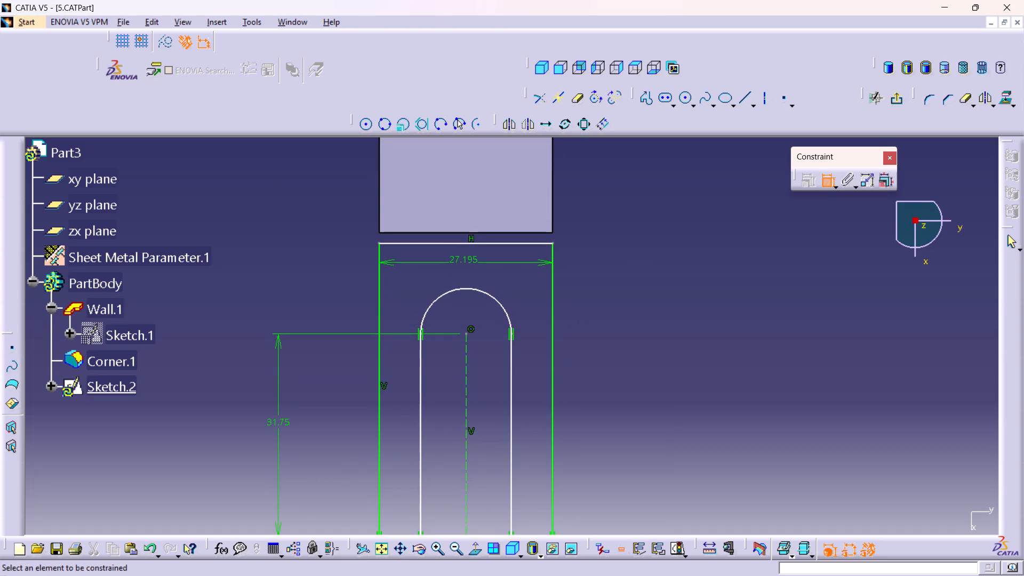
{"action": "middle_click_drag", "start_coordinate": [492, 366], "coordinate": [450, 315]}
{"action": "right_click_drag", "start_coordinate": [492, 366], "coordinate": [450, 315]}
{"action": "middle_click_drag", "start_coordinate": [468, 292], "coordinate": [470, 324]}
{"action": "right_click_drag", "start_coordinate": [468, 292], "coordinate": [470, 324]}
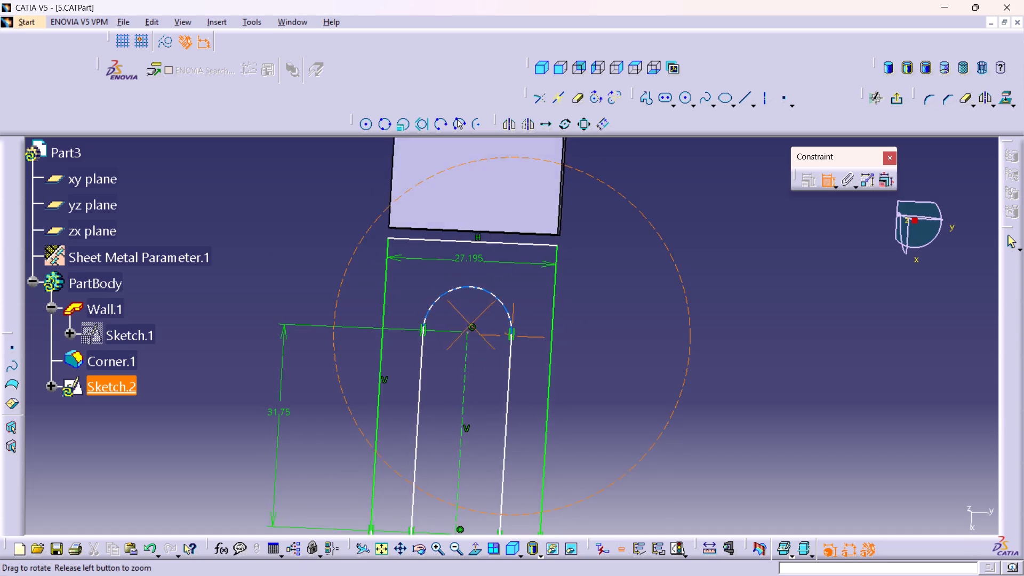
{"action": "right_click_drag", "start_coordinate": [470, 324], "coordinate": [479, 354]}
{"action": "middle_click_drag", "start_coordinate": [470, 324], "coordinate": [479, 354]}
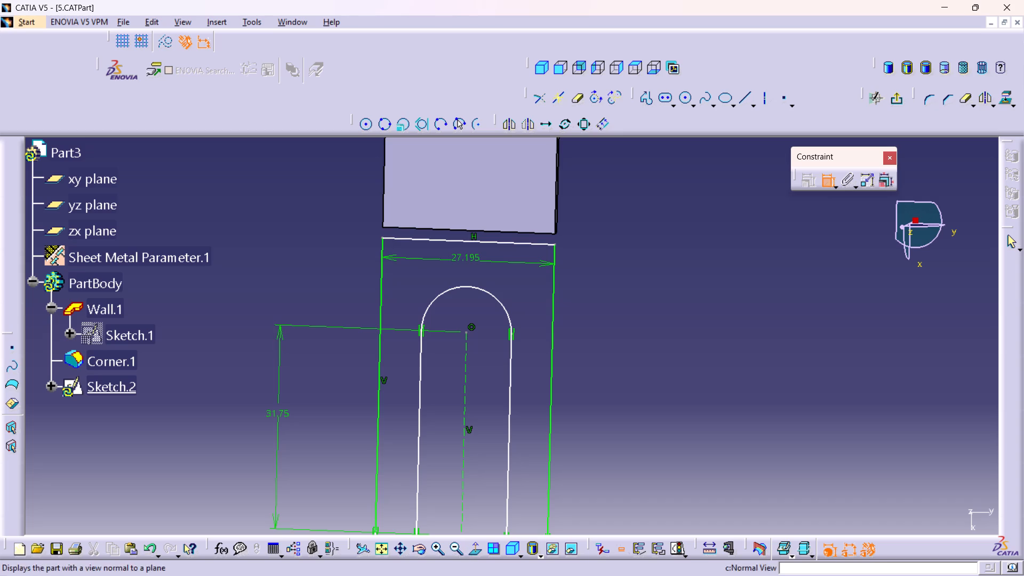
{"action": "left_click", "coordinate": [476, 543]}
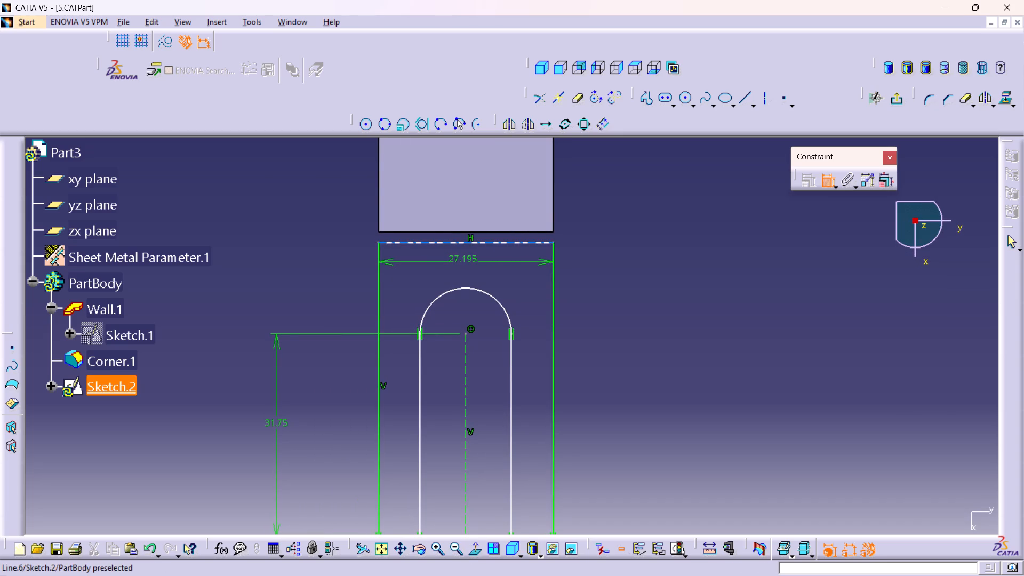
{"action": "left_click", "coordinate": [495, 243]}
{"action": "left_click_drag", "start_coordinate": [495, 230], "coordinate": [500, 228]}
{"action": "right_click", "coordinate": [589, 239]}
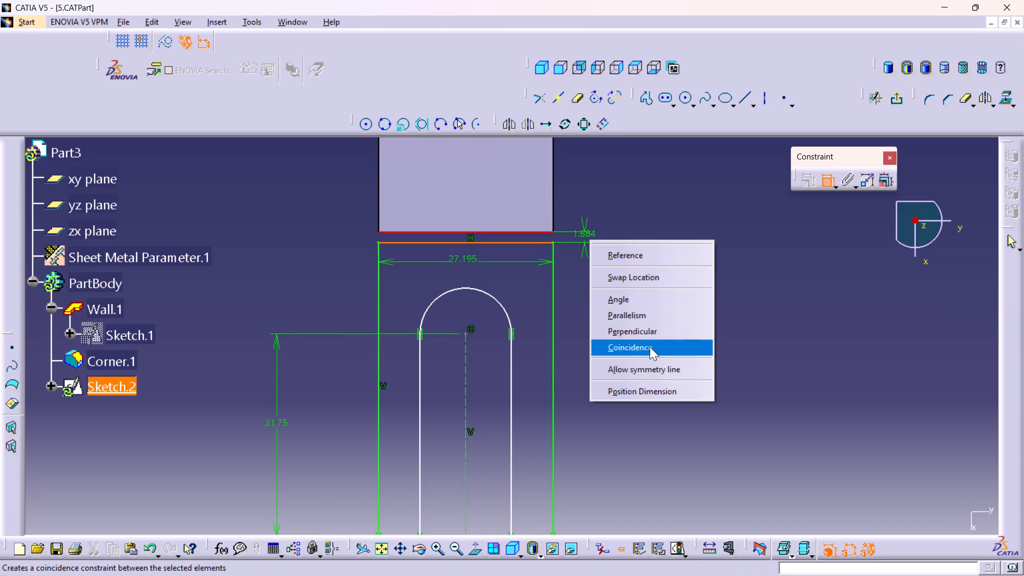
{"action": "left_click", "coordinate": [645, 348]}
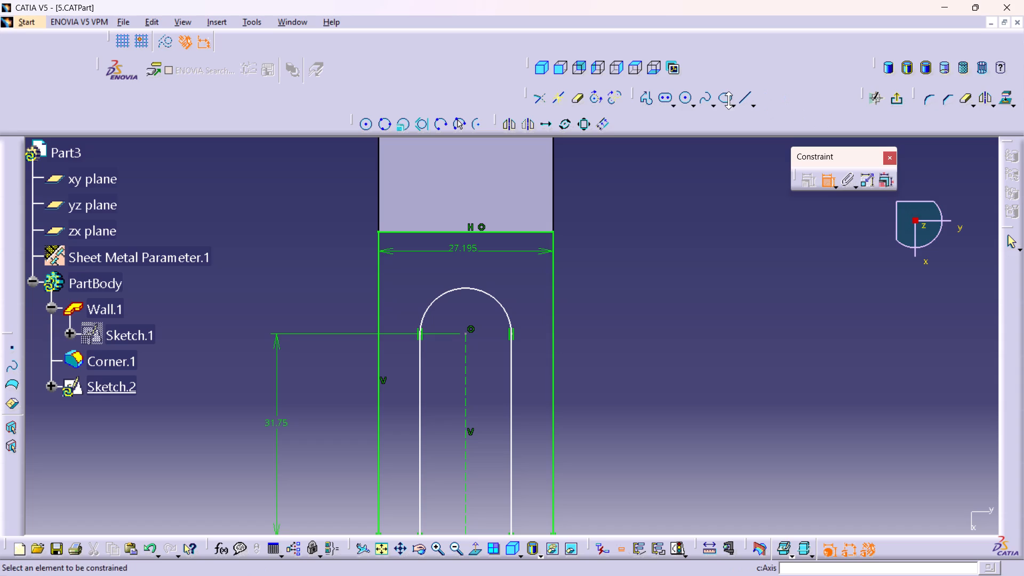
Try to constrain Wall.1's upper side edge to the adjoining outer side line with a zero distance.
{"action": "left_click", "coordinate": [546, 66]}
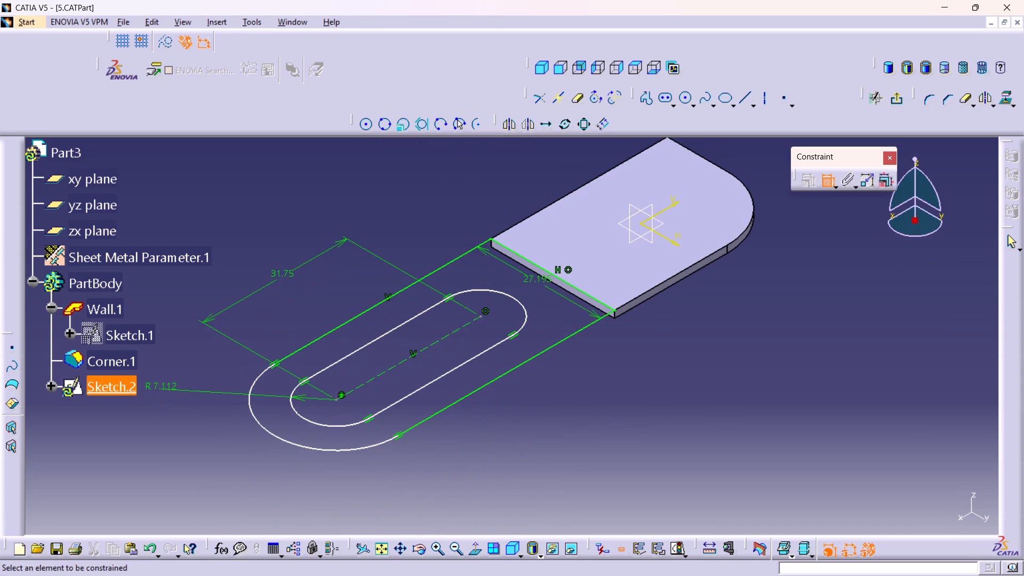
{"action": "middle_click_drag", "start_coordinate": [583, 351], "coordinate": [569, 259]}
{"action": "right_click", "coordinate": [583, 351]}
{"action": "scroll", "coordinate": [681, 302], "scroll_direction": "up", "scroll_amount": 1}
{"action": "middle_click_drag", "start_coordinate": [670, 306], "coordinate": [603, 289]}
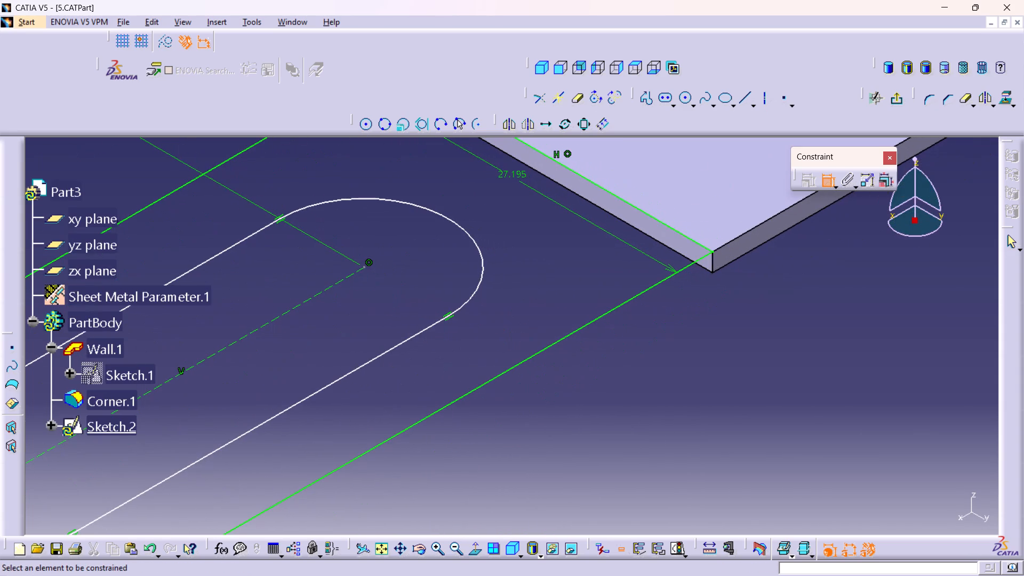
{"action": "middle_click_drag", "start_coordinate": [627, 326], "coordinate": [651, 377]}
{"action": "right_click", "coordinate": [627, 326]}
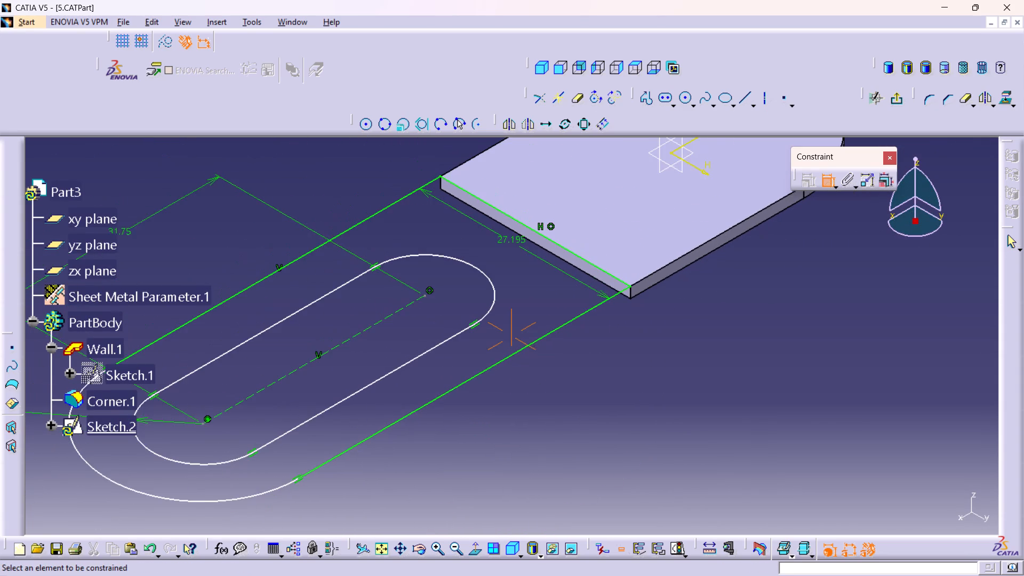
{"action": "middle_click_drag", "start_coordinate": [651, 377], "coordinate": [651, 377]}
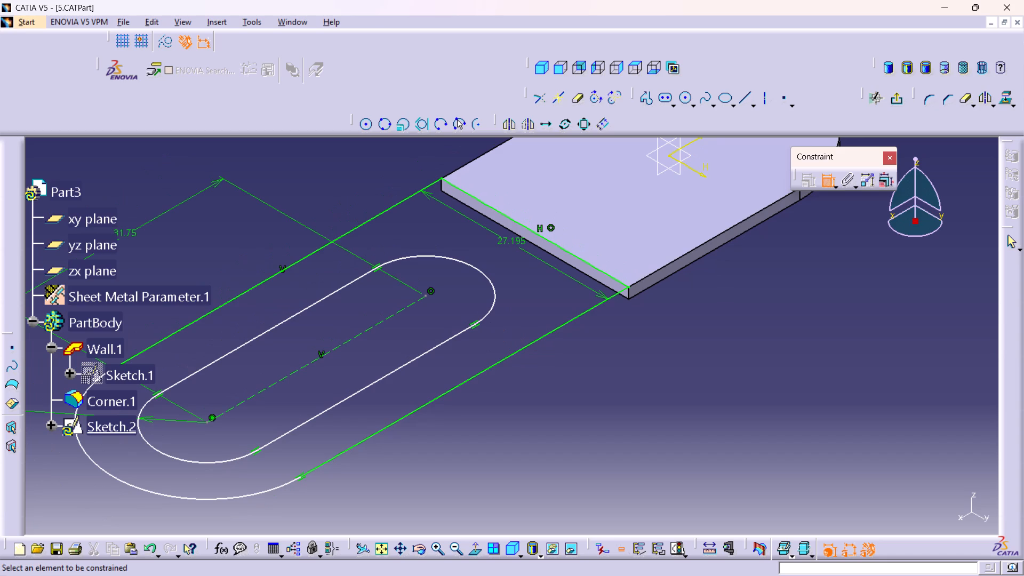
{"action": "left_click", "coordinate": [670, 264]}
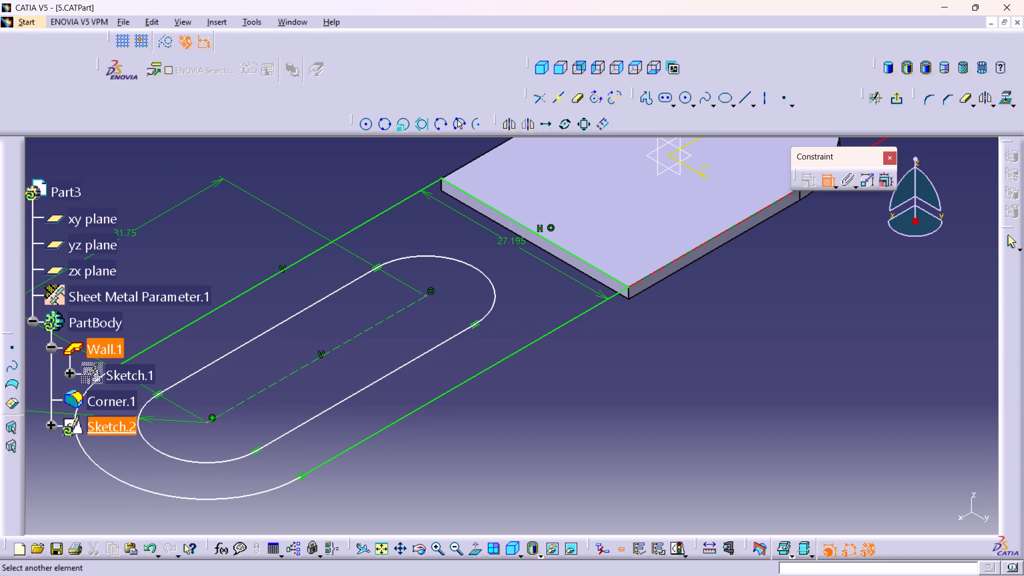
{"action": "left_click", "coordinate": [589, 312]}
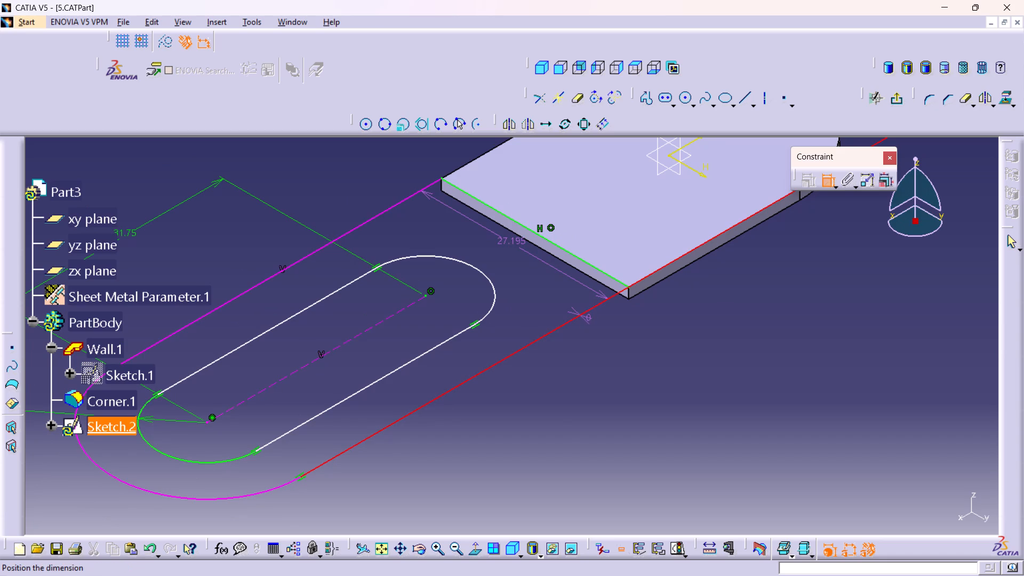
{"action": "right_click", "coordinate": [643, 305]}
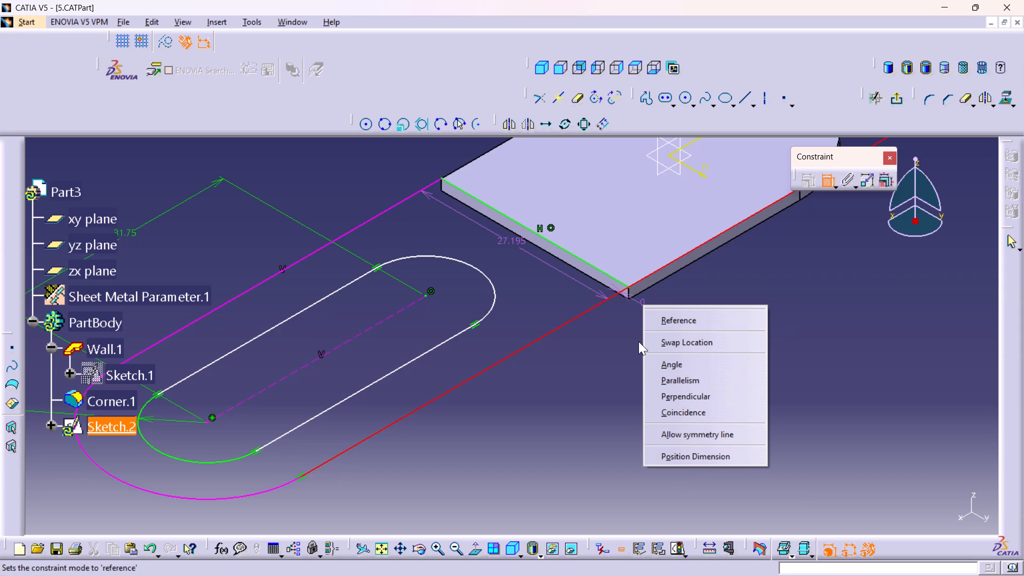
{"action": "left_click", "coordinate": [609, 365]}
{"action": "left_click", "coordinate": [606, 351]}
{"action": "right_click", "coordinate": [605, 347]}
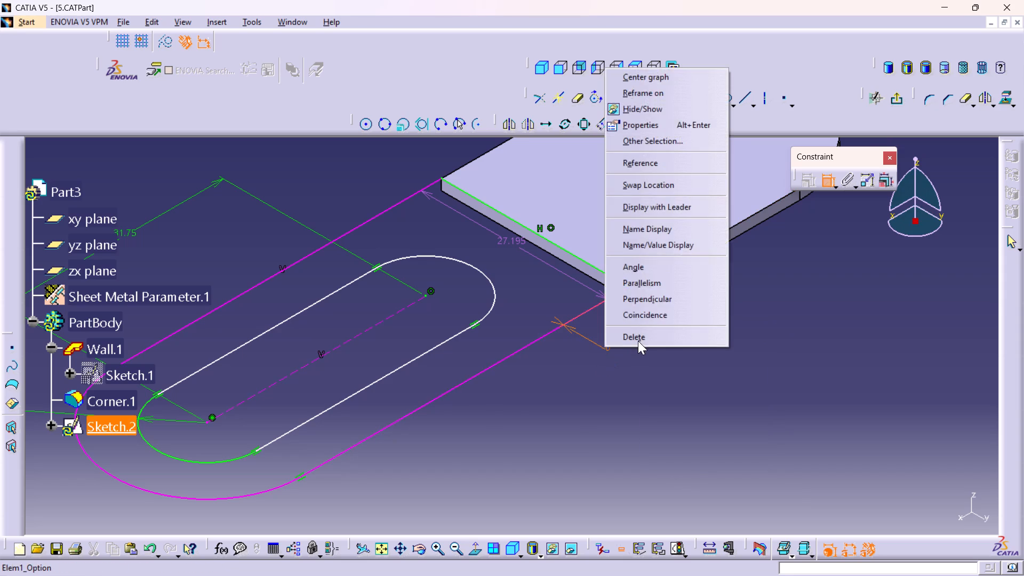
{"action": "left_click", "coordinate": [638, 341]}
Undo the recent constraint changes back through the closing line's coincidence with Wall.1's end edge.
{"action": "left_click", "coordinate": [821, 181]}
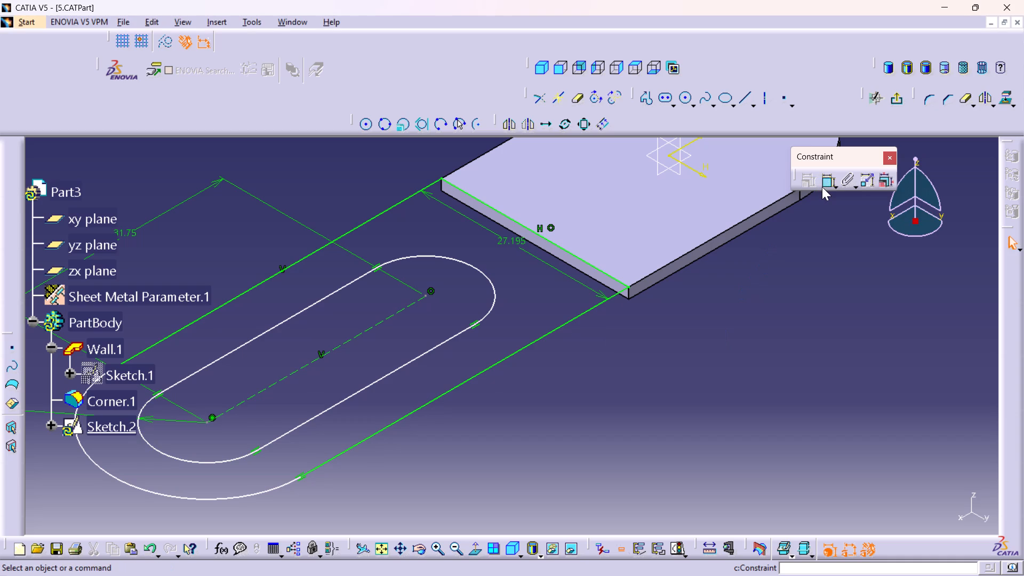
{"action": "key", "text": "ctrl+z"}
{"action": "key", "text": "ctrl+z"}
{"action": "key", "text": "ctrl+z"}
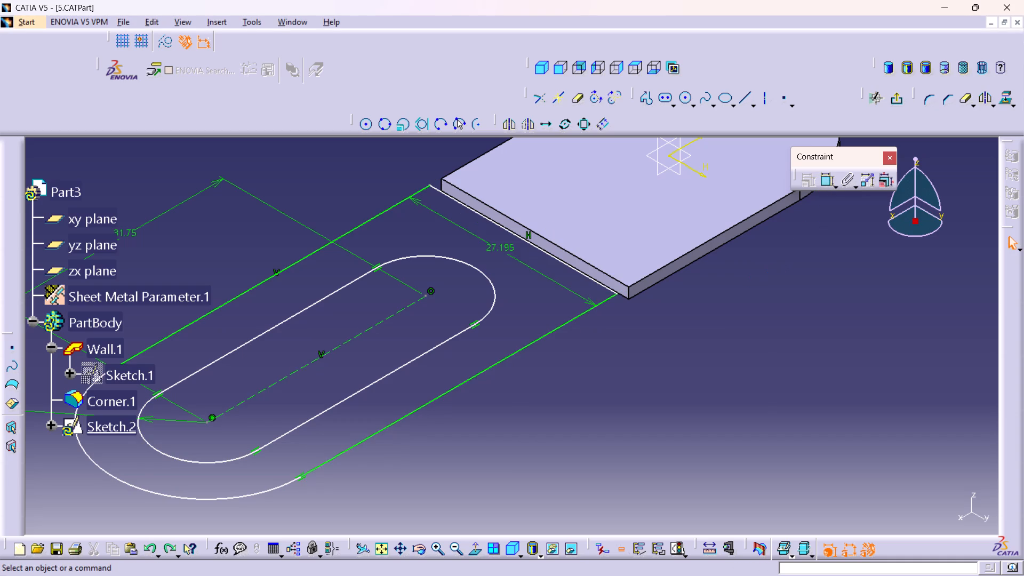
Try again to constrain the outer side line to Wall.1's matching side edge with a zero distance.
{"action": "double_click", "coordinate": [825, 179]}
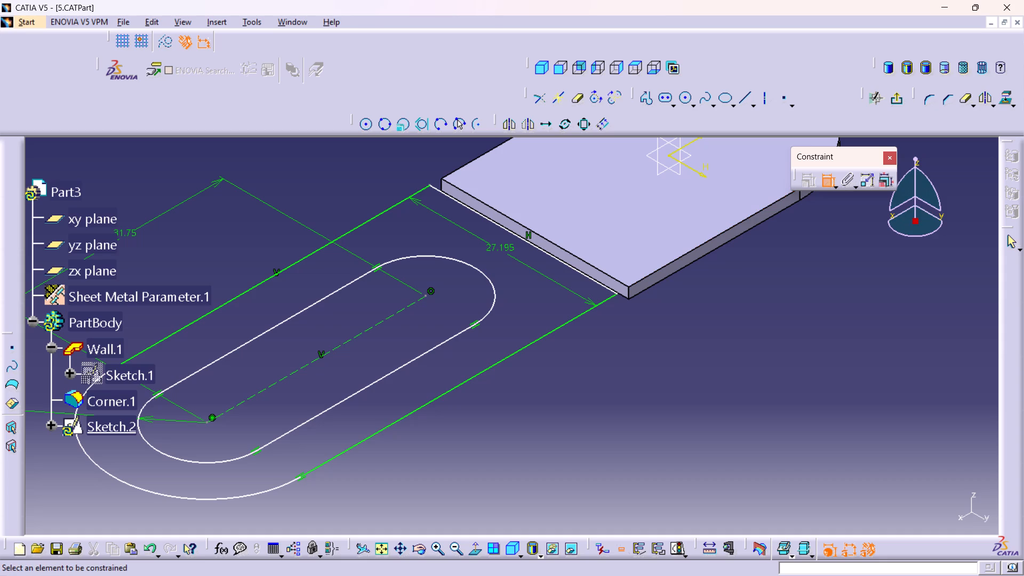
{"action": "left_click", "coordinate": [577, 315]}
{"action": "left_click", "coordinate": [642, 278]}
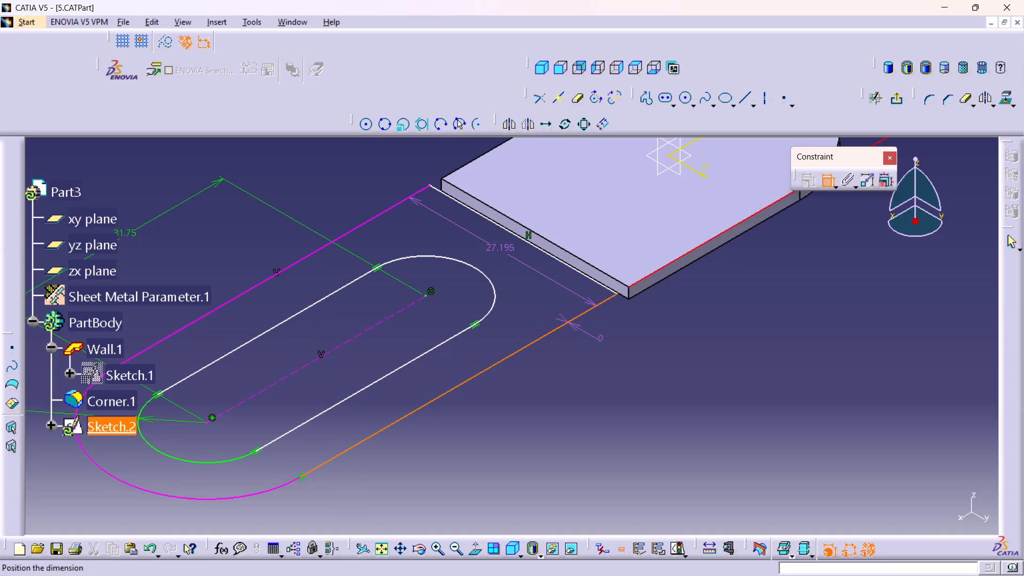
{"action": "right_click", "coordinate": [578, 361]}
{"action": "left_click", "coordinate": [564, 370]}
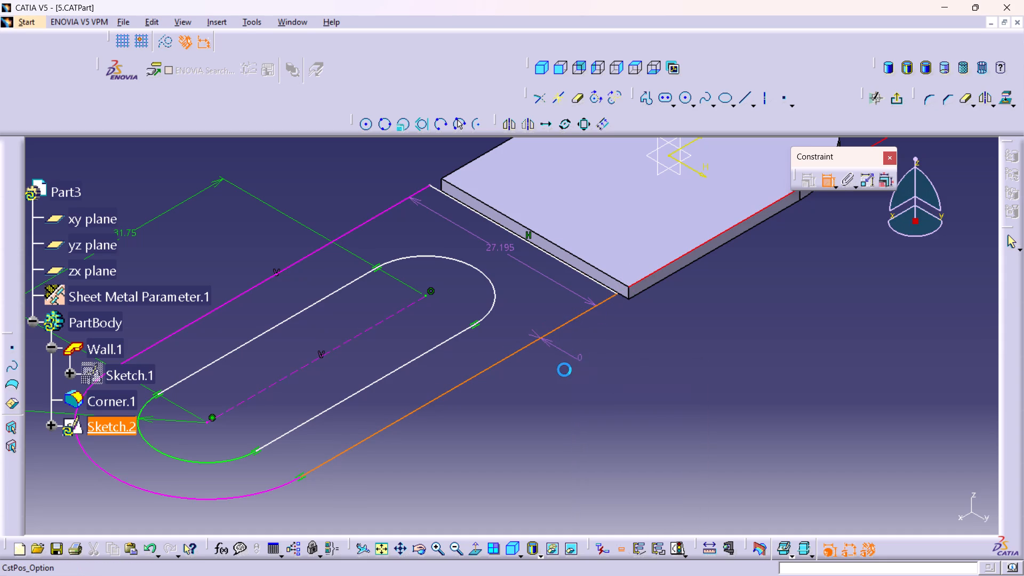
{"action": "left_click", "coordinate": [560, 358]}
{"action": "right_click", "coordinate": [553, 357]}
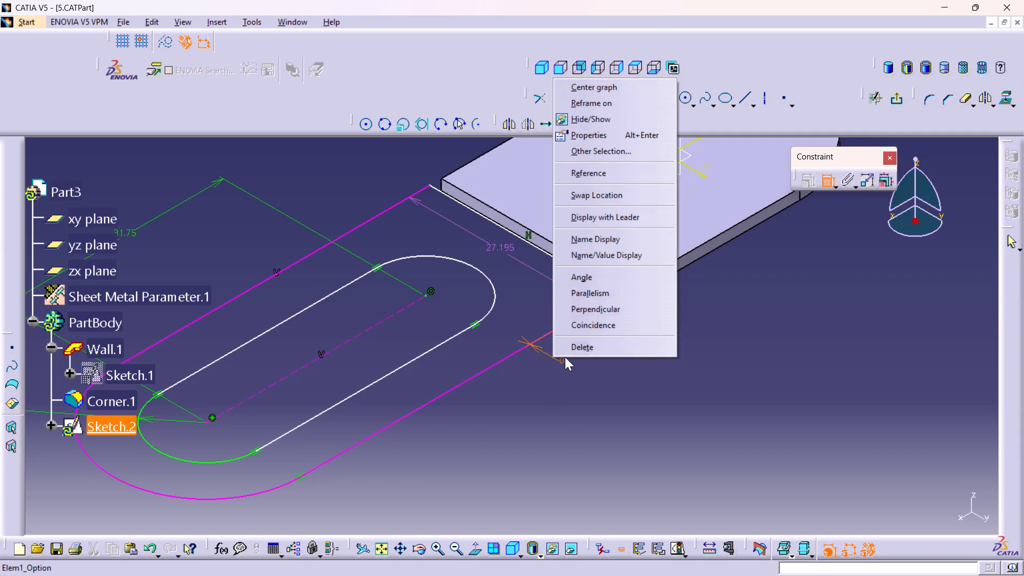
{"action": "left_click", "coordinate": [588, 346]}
Inspect from several angles the gap and alignment between the profile's closing line and Wall.1's end face.
{"action": "middle_click_drag", "start_coordinate": [418, 342], "coordinate": [667, 300]}
{"action": "right_click_drag", "start_coordinate": [418, 342], "coordinate": [667, 300]}
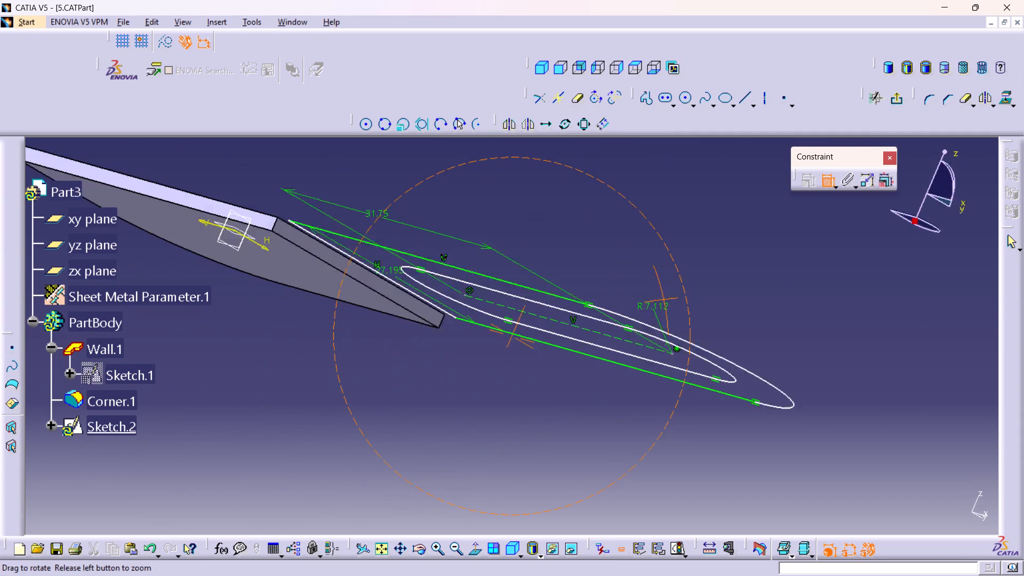
{"action": "right_click_drag", "start_coordinate": [667, 300], "coordinate": [686, 313]}
{"action": "middle_click_drag", "start_coordinate": [667, 300], "coordinate": [686, 313]}
{"action": "middle_click_drag", "start_coordinate": [372, 331], "coordinate": [373, 445]}
{"action": "right_click_drag", "start_coordinate": [372, 331], "coordinate": [373, 446]}
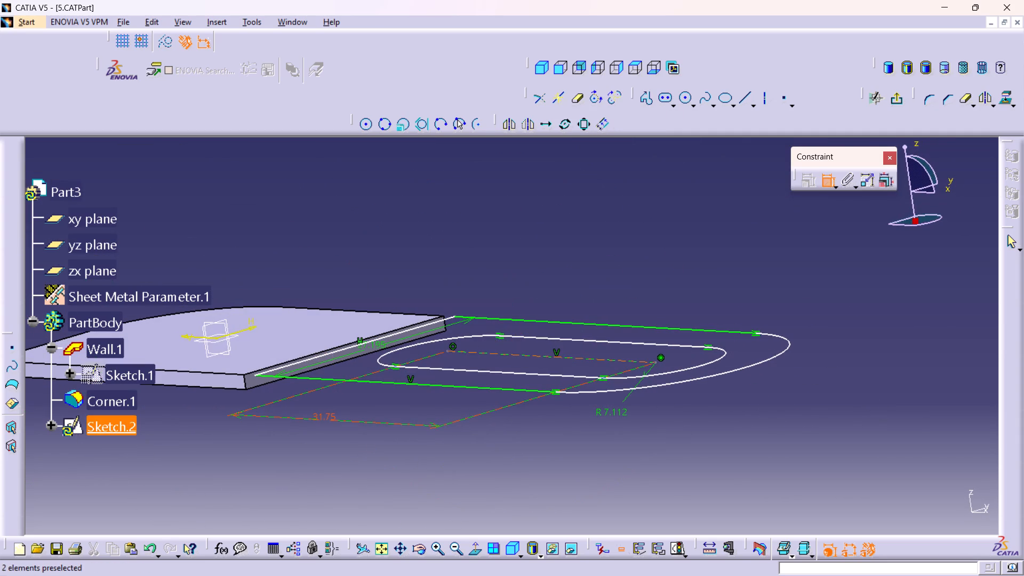
{"action": "middle_click_drag", "start_coordinate": [424, 287], "coordinate": [467, 258]}
{"action": "right_click_drag", "start_coordinate": [424, 286], "coordinate": [467, 258]}
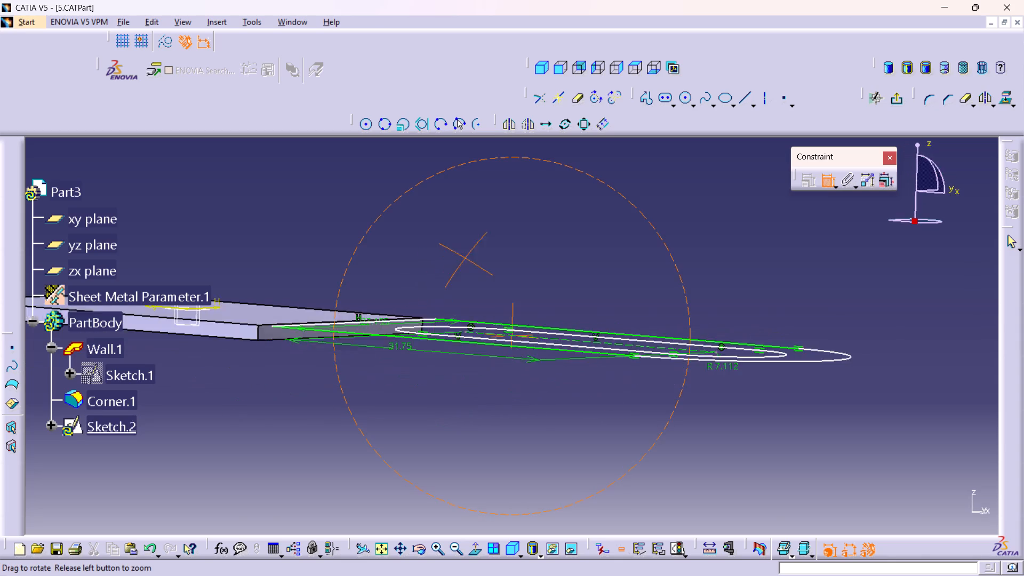
{"action": "right_click_drag", "start_coordinate": [467, 258], "coordinate": [477, 282]}
{"action": "middle_click_drag", "start_coordinate": [467, 258], "coordinate": [477, 282]}
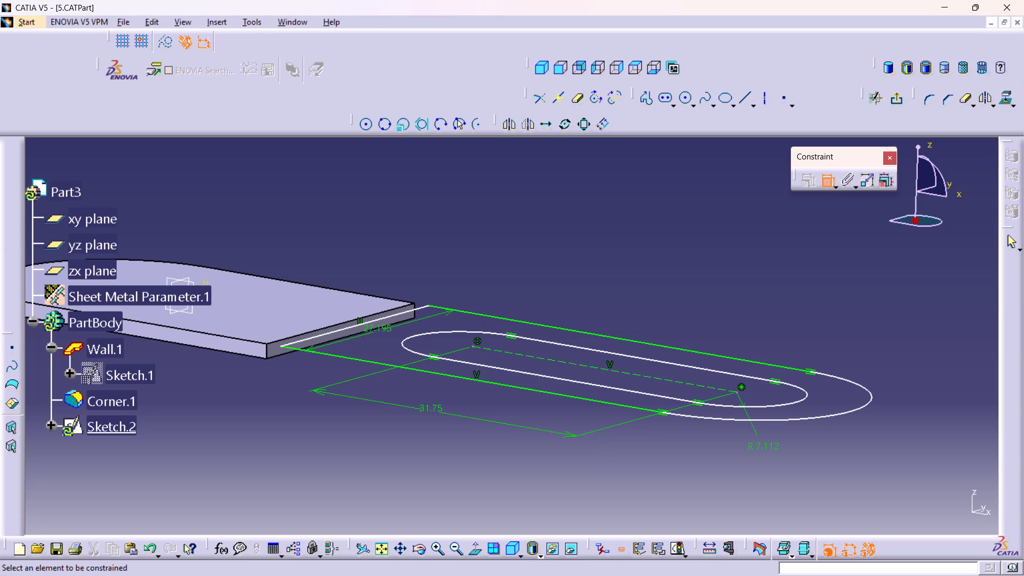
{"action": "middle_click_drag", "start_coordinate": [274, 437], "coordinate": [291, 470]}
{"action": "right_click_drag", "start_coordinate": [274, 437], "coordinate": [291, 472]}
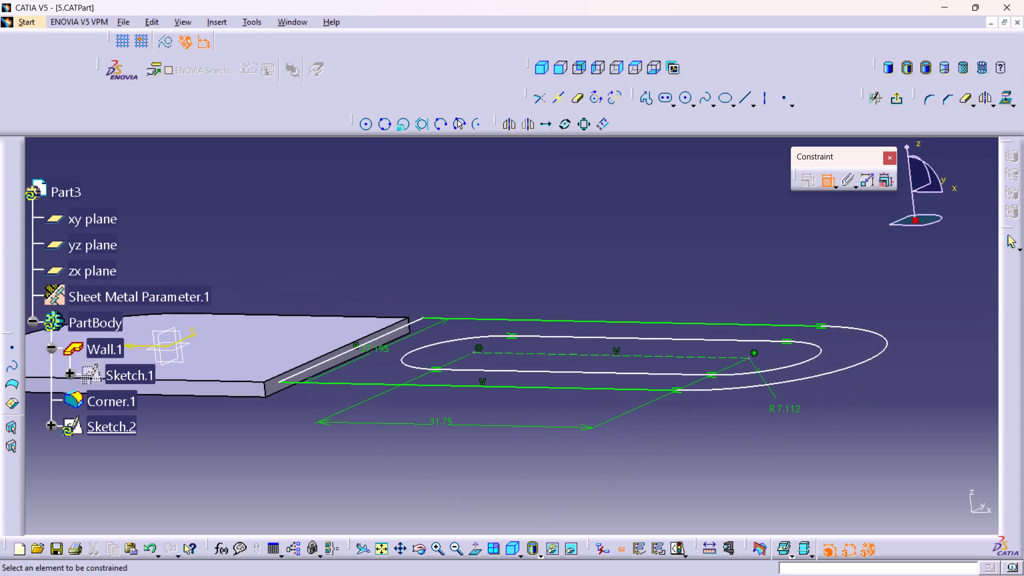
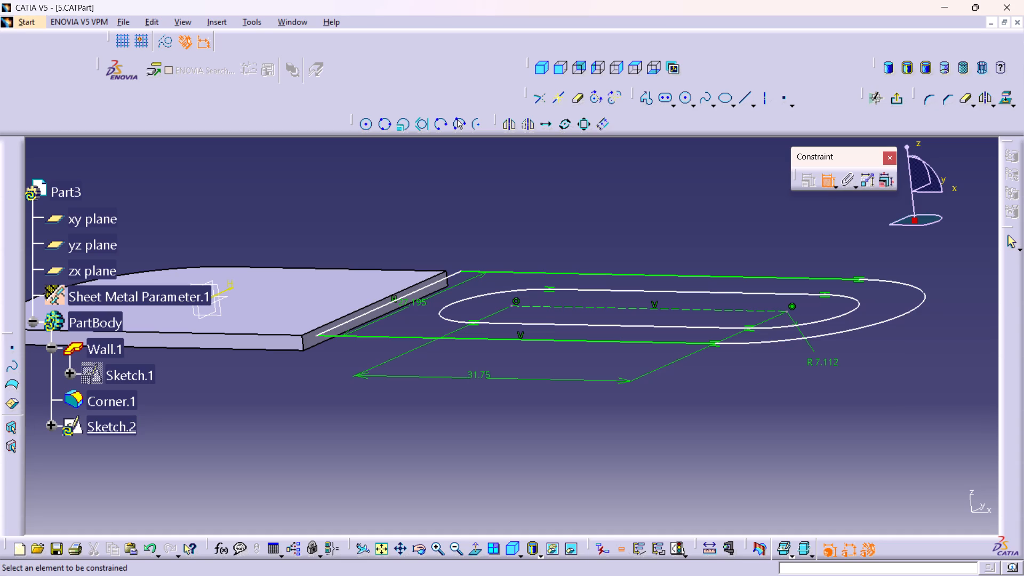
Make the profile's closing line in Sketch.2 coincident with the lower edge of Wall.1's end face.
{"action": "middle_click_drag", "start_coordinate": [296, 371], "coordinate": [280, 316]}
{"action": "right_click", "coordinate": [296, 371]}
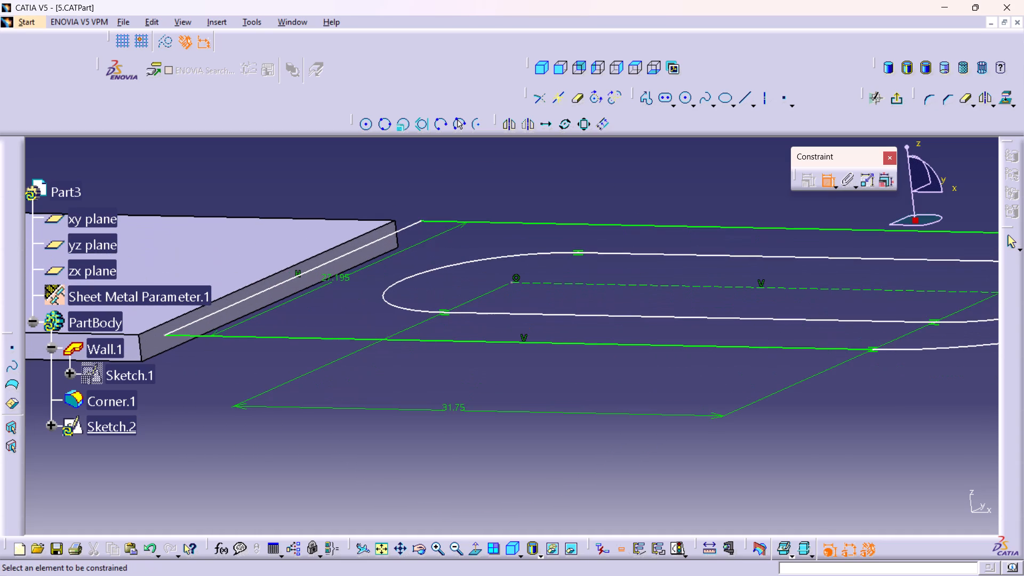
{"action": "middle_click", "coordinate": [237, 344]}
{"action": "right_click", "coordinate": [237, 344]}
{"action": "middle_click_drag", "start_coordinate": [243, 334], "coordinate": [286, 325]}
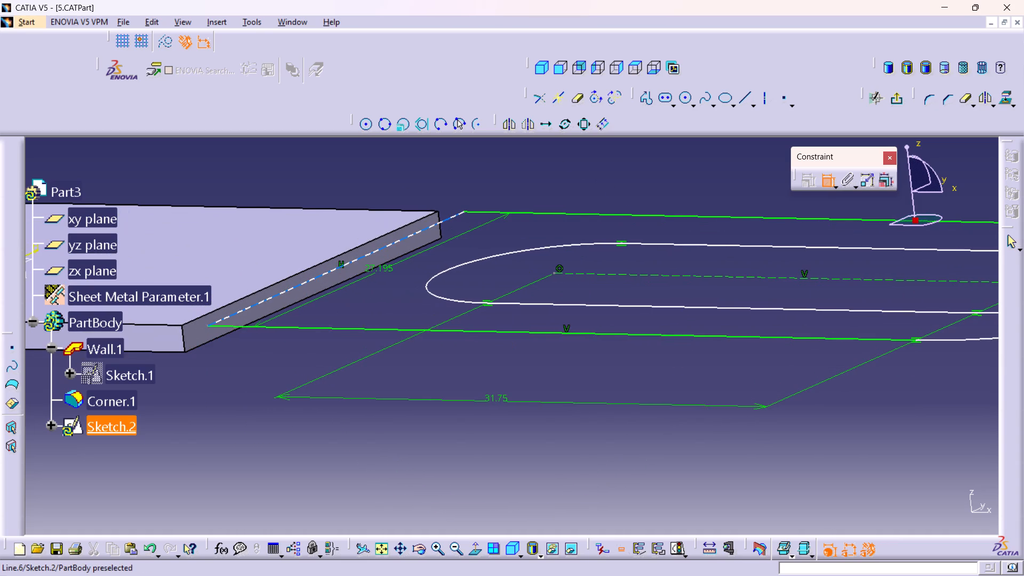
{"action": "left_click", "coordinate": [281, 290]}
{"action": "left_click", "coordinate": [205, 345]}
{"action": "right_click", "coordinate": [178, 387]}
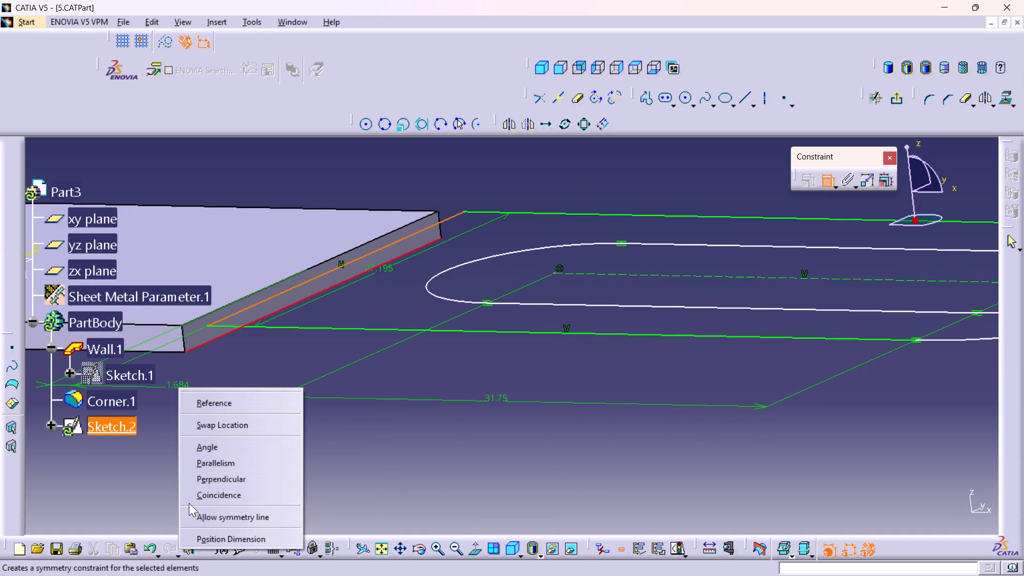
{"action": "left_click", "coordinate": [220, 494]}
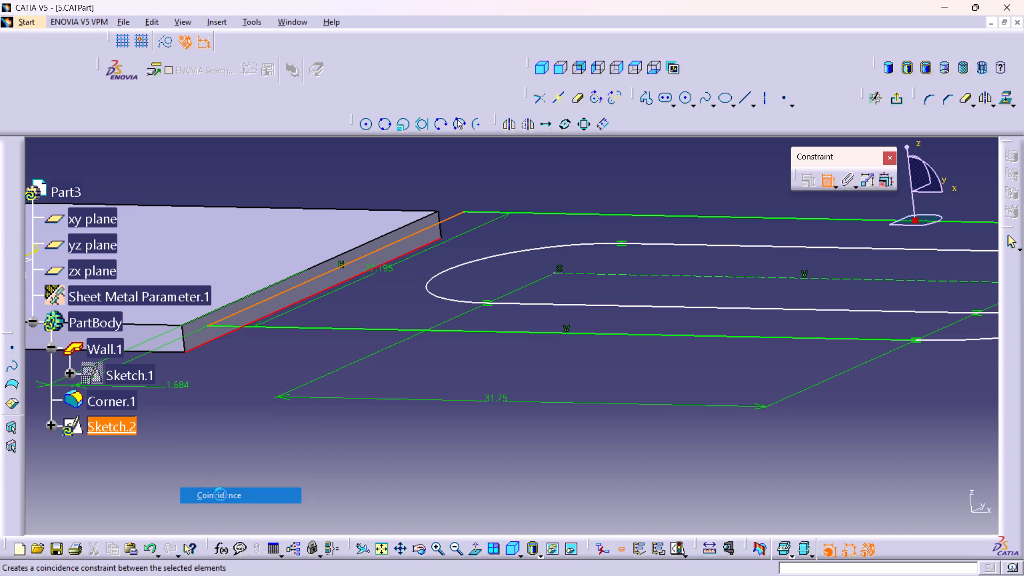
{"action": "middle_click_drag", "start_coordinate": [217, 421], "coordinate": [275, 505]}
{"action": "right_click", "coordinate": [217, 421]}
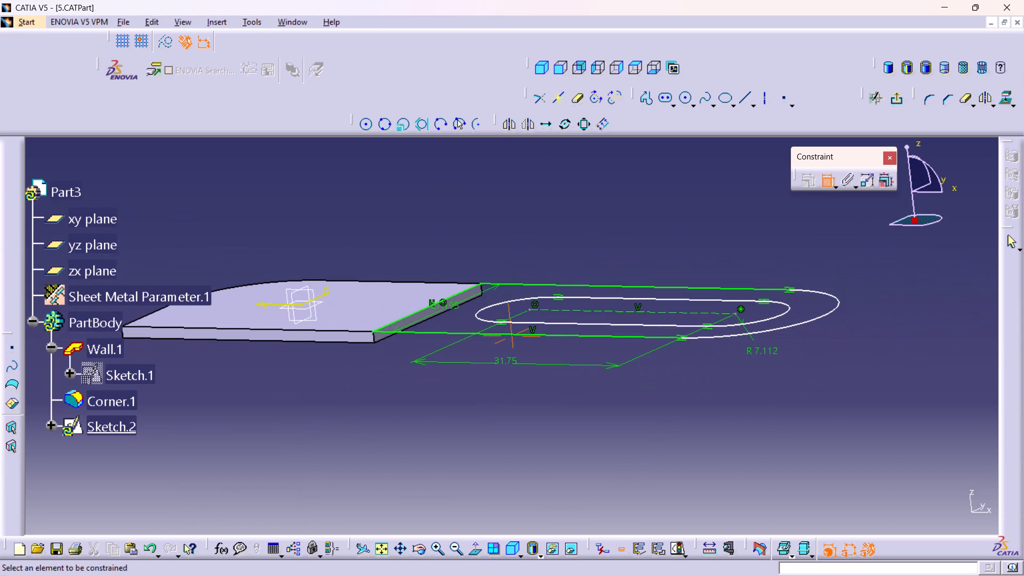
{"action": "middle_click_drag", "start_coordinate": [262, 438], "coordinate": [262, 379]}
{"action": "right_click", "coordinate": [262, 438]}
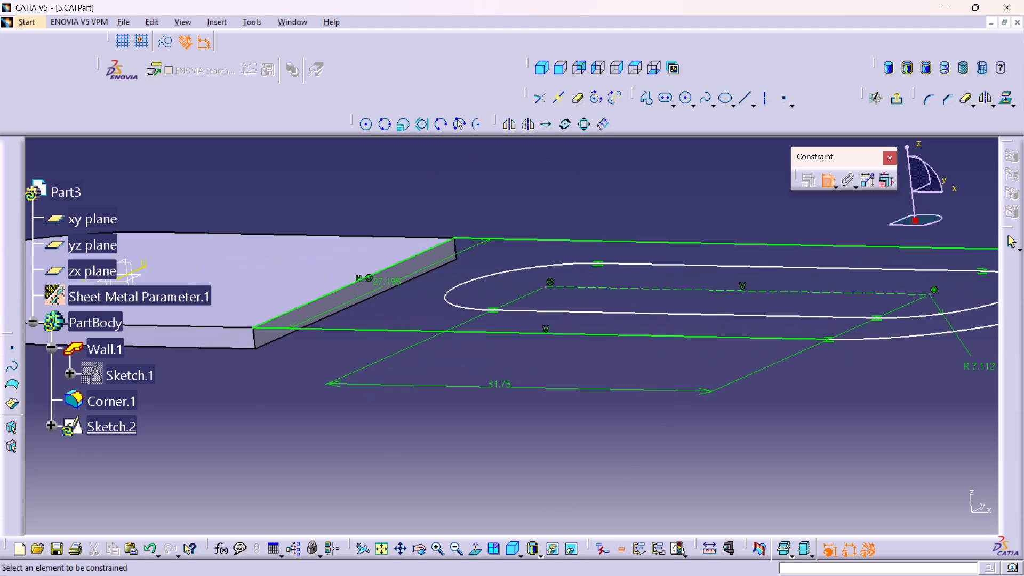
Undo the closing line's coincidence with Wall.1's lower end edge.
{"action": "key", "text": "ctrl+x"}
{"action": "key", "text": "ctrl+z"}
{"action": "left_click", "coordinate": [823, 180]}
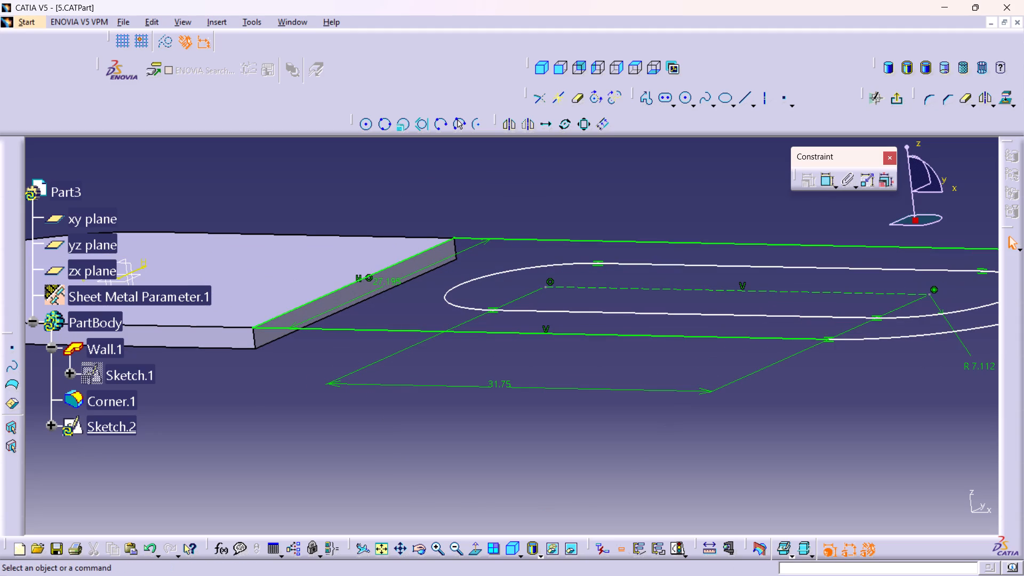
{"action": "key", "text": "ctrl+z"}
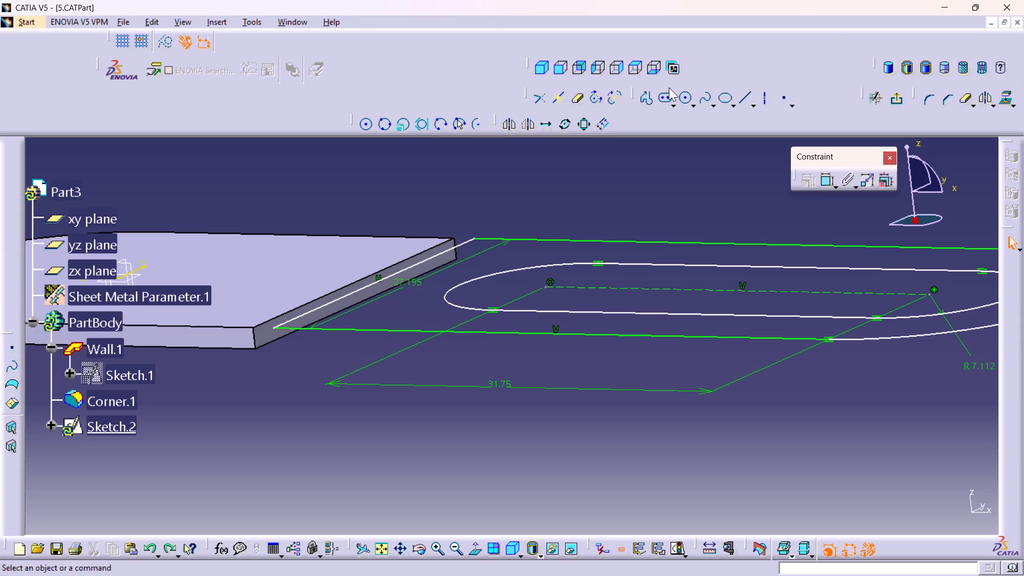
Undo Sketch.2's edits back to before the outer lines were trimmed and their 27.195 mm spacing was constrained, and exit the sketch.
{"action": "left_click", "coordinate": [542, 65]}
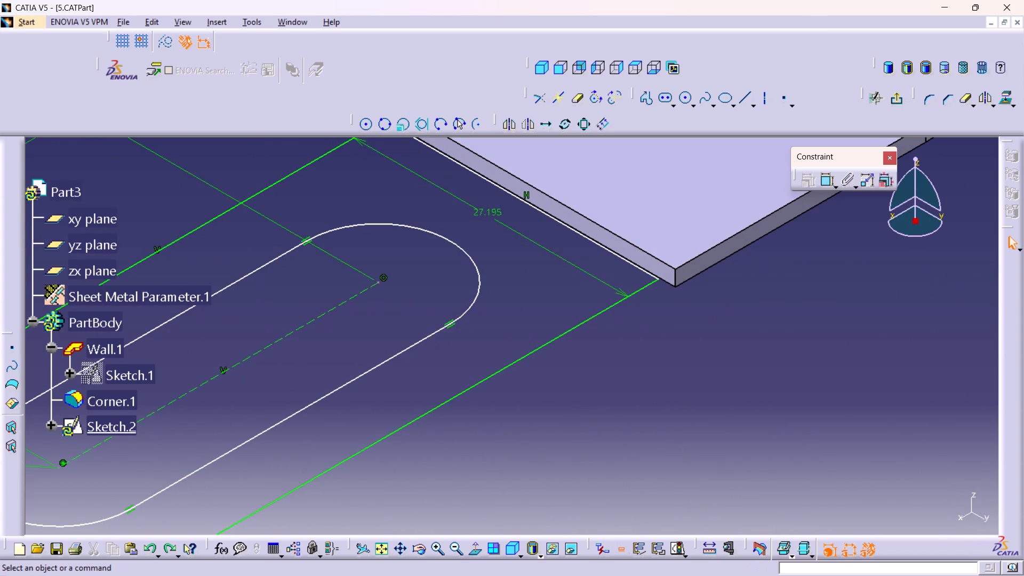
{"action": "middle_click_drag", "start_coordinate": [508, 271], "coordinate": [521, 324]}
{"action": "right_click", "coordinate": [508, 271]}
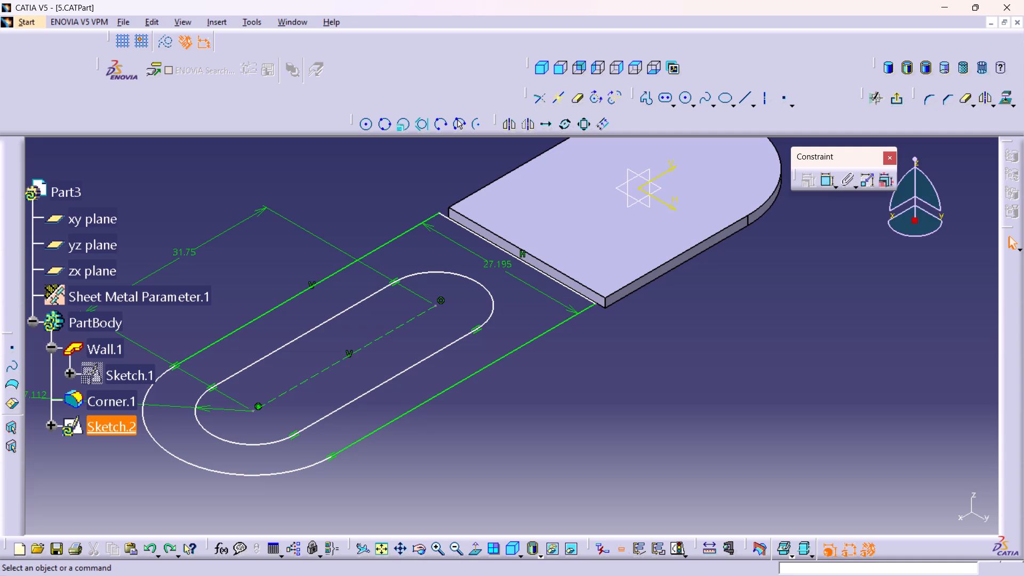
{"action": "middle_click_drag", "start_coordinate": [508, 423], "coordinate": [526, 467]}
{"action": "right_click", "coordinate": [508, 423]}
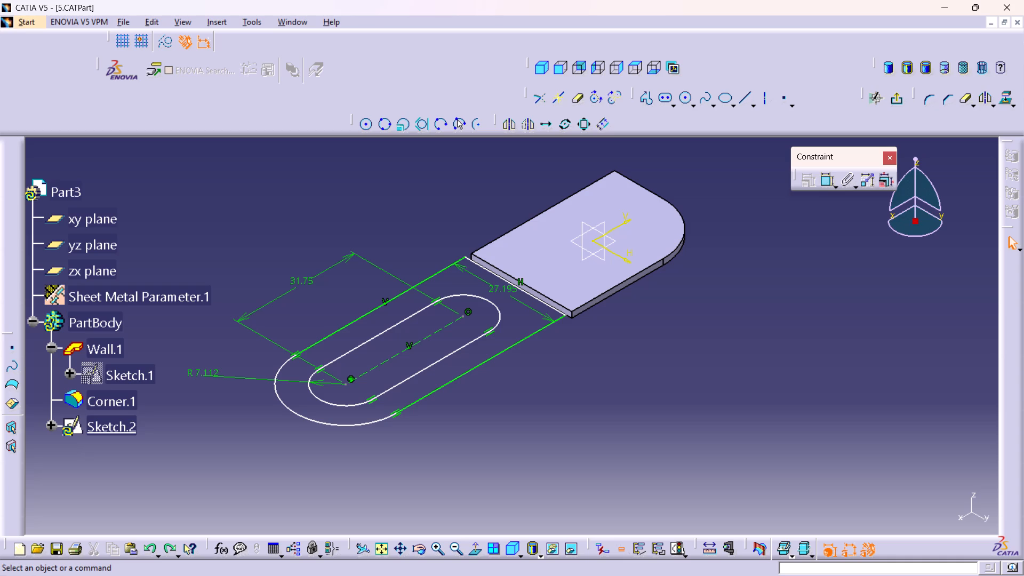
{"action": "key", "text": "ctrl+z"}
{"action": "key", "text": "ctrl+z"}
{"action": "key", "text": "ctrl+z"}
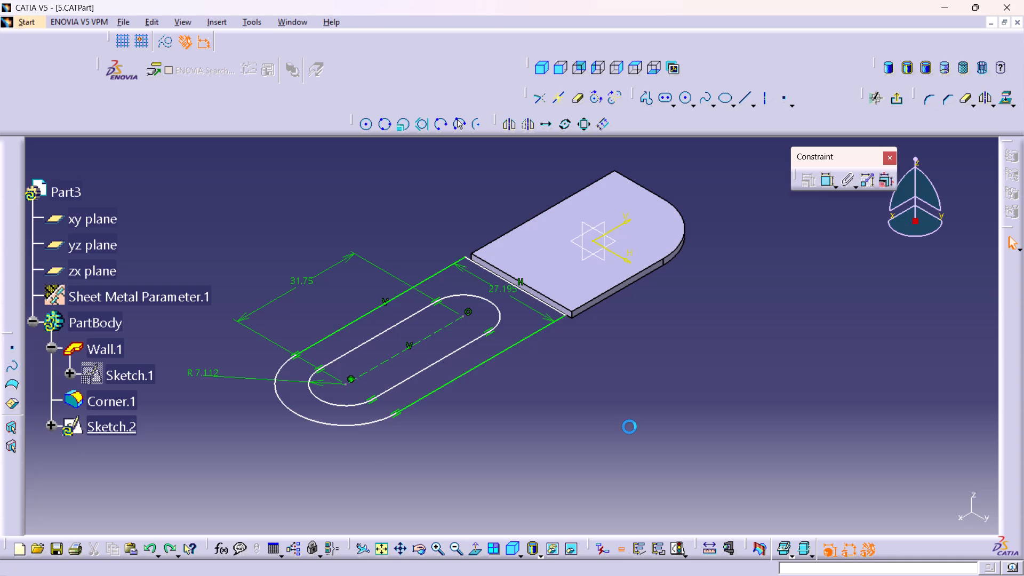
{"action": "key", "text": "ctrl+z"}
{"action": "key", "text": "ctrl+z"}
{"action": "key", "text": "ctrl+z"}
{"action": "key", "text": "ctrl+z"}
{"action": "key", "text": "ctrl+z"}
{"action": "key", "text": "ctrl+z"}
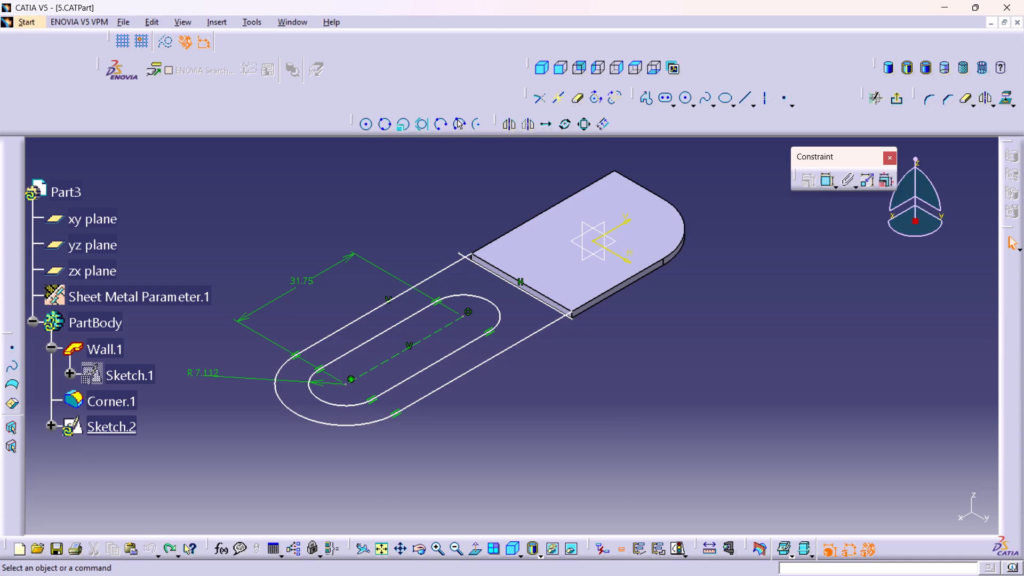
{"action": "key", "text": "ctrl+z"}
{"action": "key", "text": "ctrl+z"}
{"action": "key", "text": "ctrl+z"}
{"action": "key", "text": "ctrl+z"}
{"action": "key", "text": "ctrl+z"}
{"action": "key", "text": "ctrl+z"}
{"action": "key", "text": "ctrl+z"}
{"action": "key", "text": "ctrl+z"}
{"action": "key", "text": "ctrl+z"}
{"action": "left_click", "coordinate": [899, 93]}
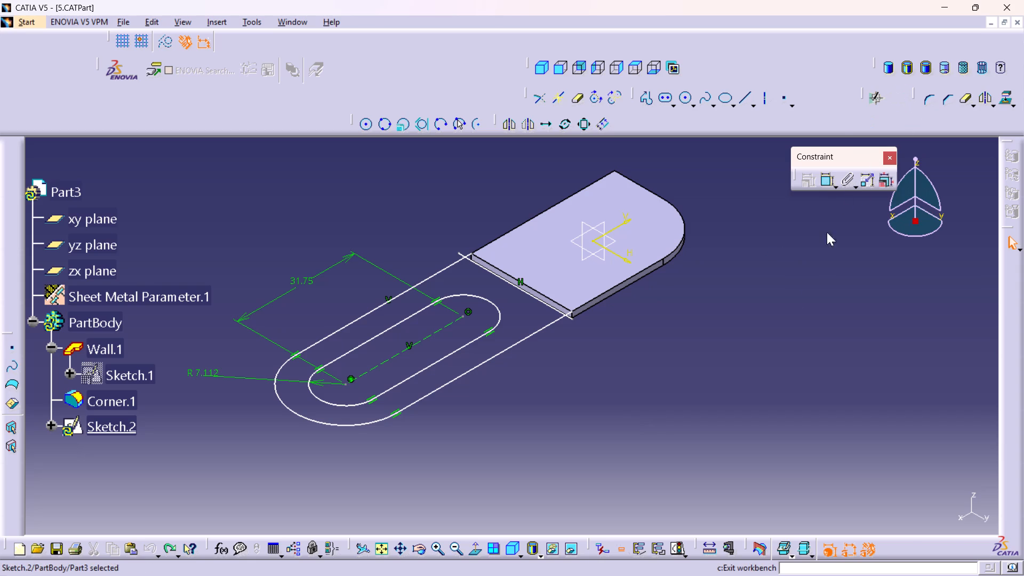
{"action": "key", "text": "ctrl+z"}
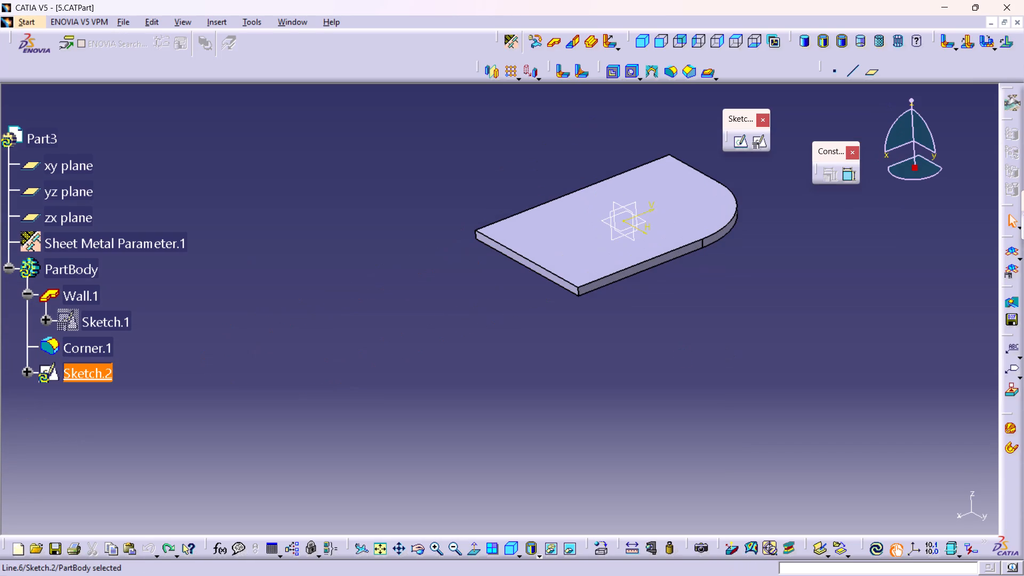
{"action": "key", "text": "ctrl+z"}
{"action": "middle_click_drag", "start_coordinate": [477, 311], "coordinate": [651, 301]}
{"action": "right_click_drag", "start_coordinate": [477, 311], "coordinate": [651, 301]}
{"action": "key", "text": "ctrl+z"}
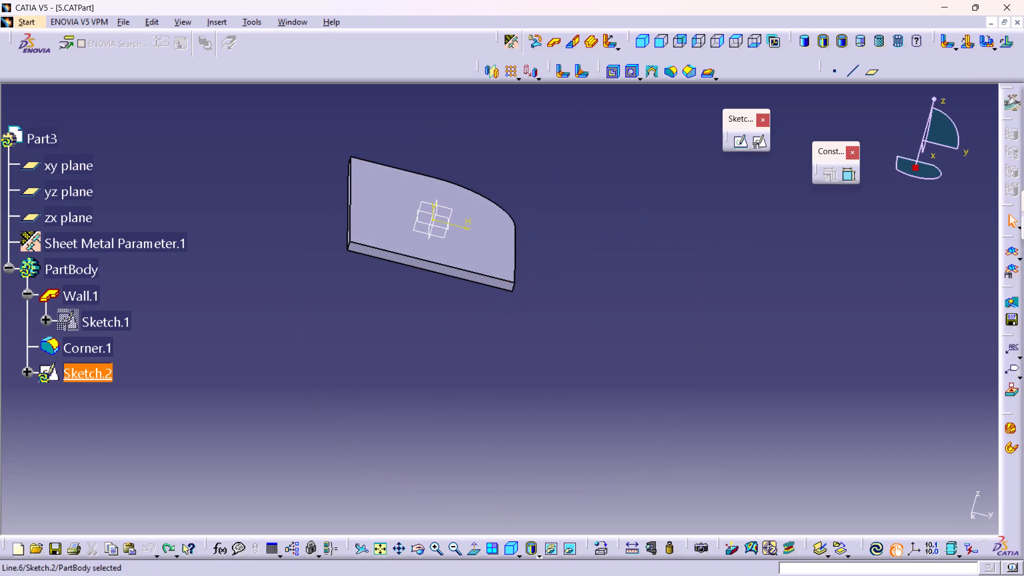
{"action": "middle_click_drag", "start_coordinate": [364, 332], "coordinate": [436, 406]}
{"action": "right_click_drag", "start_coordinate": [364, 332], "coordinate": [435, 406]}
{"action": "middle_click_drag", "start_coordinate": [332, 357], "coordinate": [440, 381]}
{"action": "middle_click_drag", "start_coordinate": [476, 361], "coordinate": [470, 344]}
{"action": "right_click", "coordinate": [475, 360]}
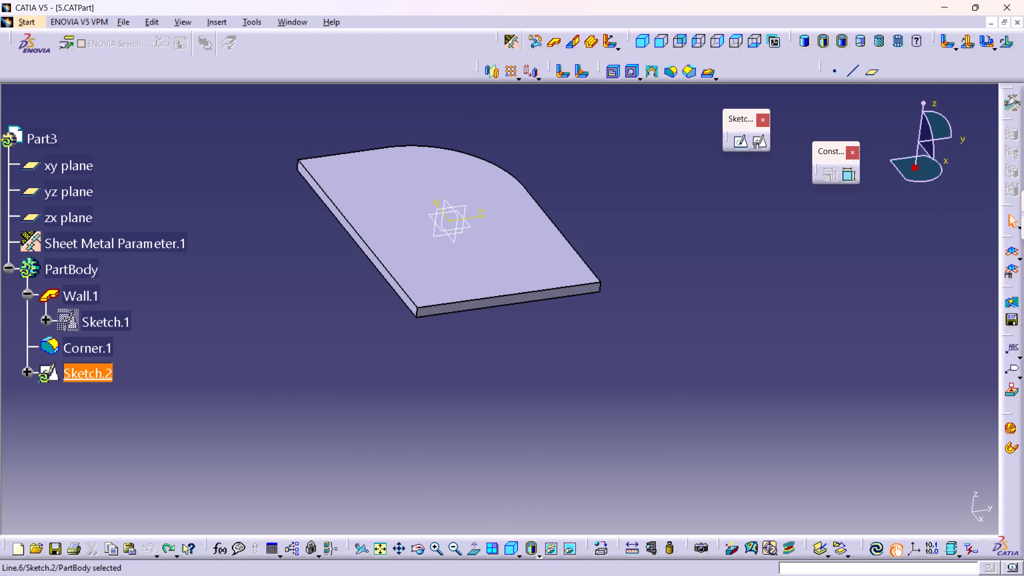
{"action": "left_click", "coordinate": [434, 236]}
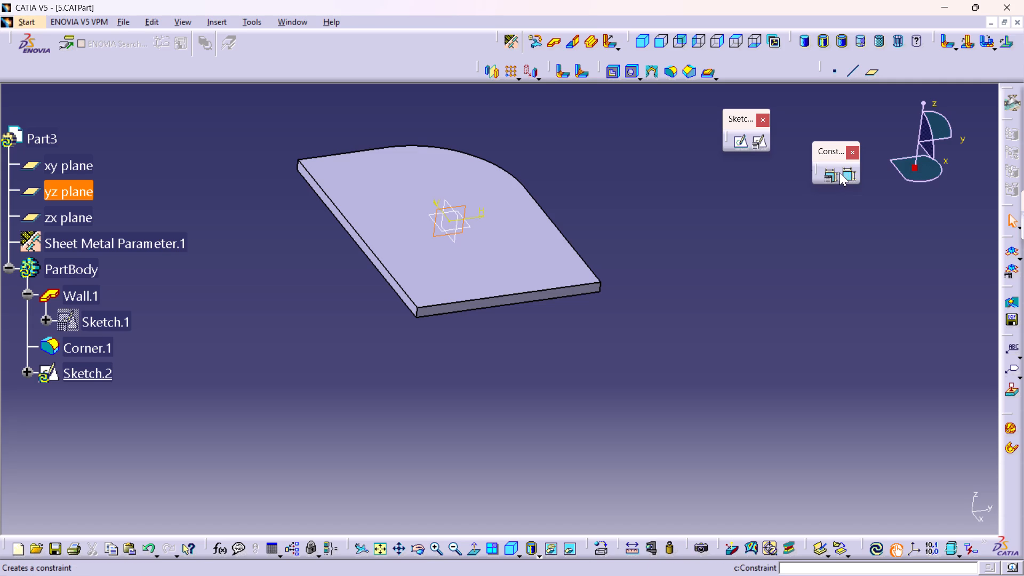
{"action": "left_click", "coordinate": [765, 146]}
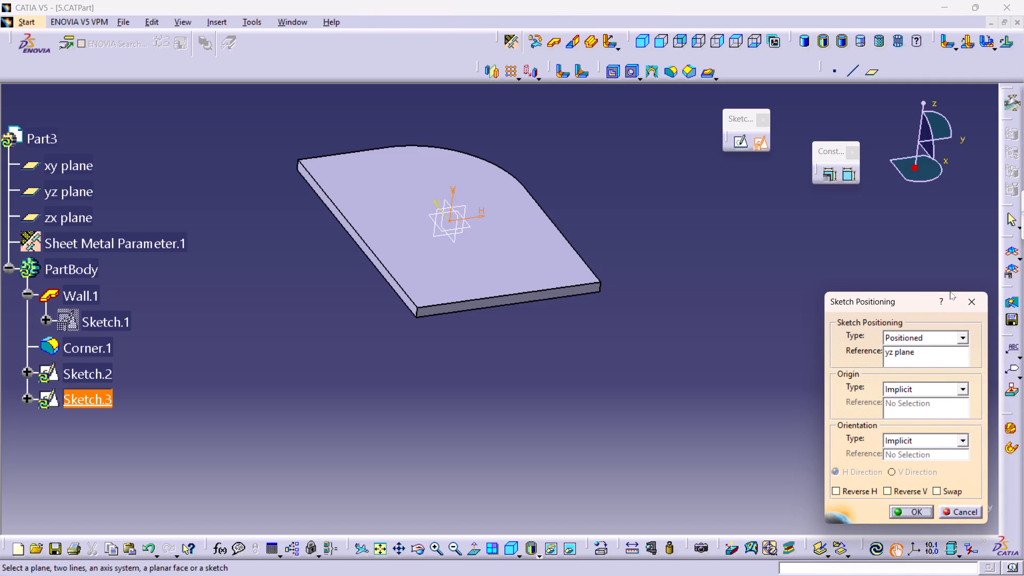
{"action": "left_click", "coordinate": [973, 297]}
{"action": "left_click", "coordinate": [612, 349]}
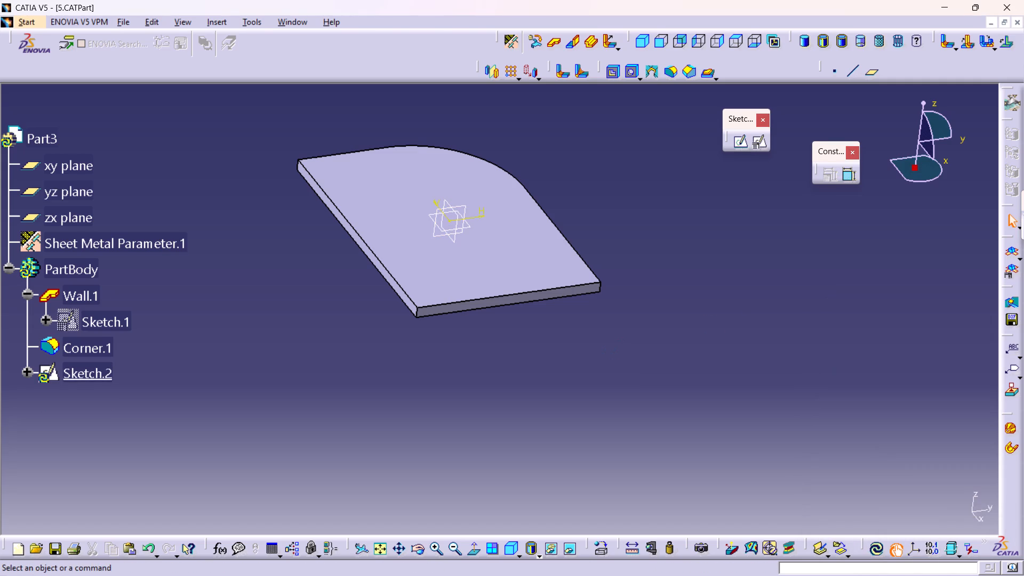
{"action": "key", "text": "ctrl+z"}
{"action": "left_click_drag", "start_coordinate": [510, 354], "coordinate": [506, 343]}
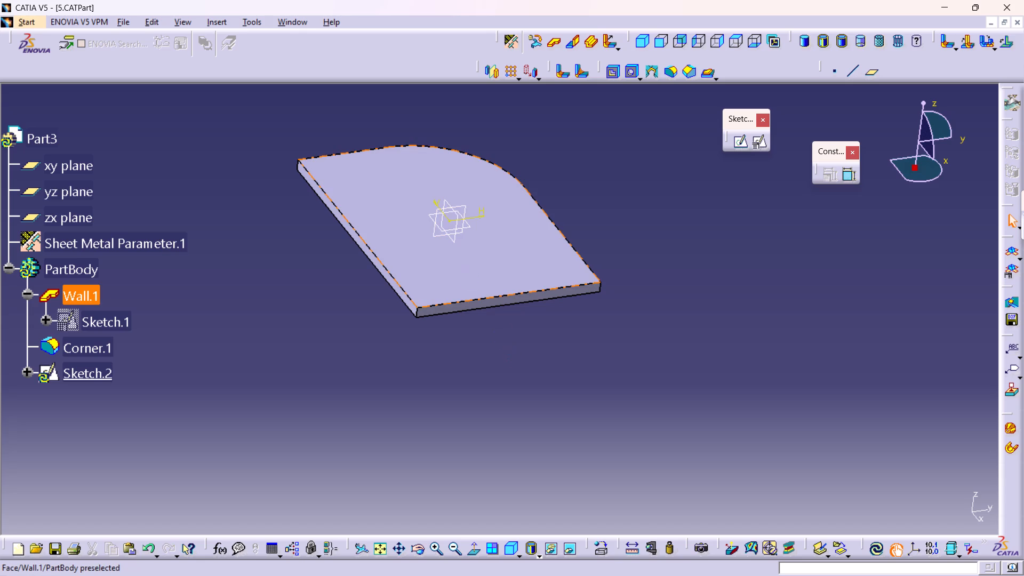
Create a positioned sketch on the zx plane with implicit origin and orientation.
{"action": "left_click", "coordinate": [451, 244]}
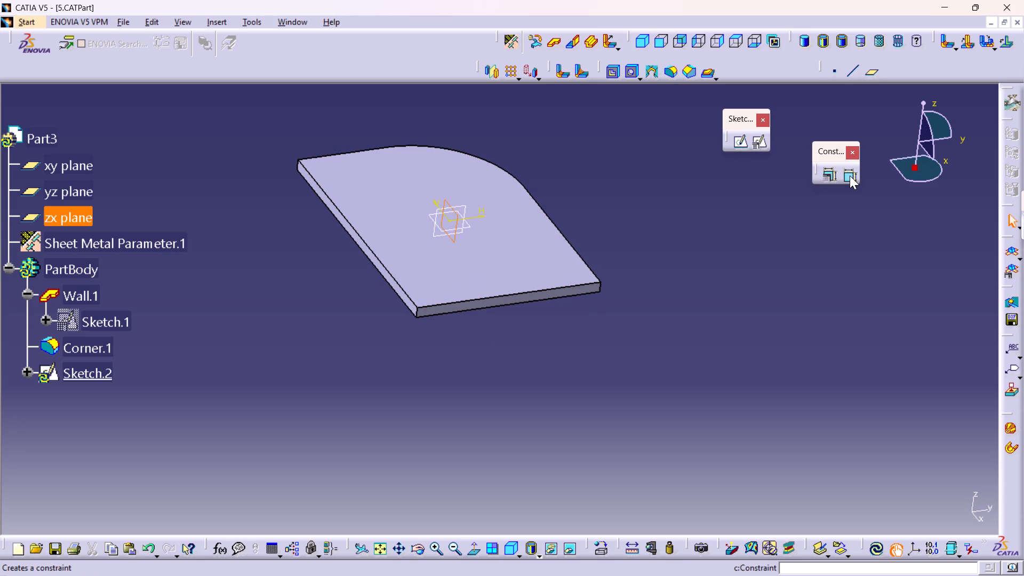
{"action": "left_click", "coordinate": [758, 146]}
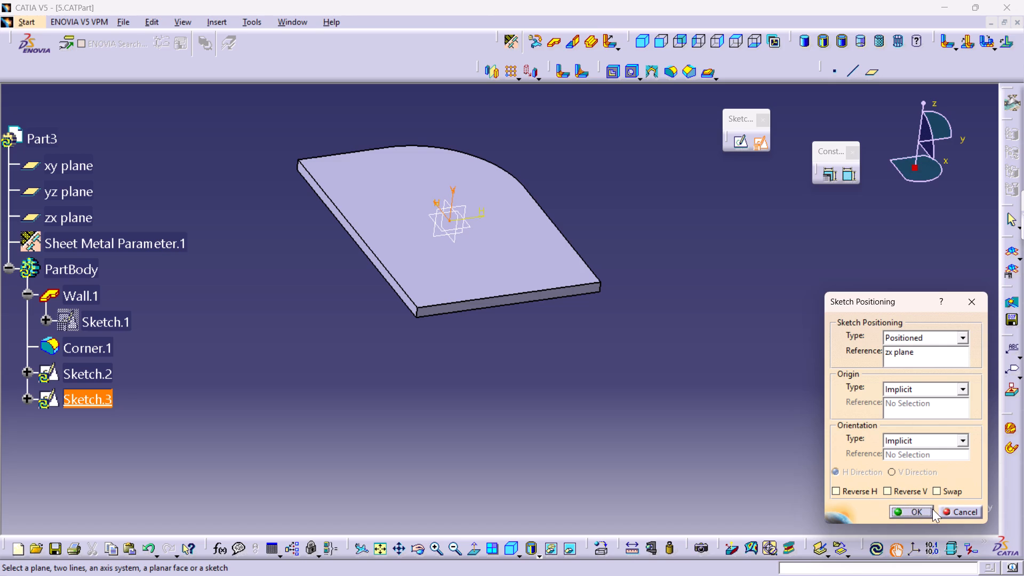
{"action": "left_click", "coordinate": [917, 510]}
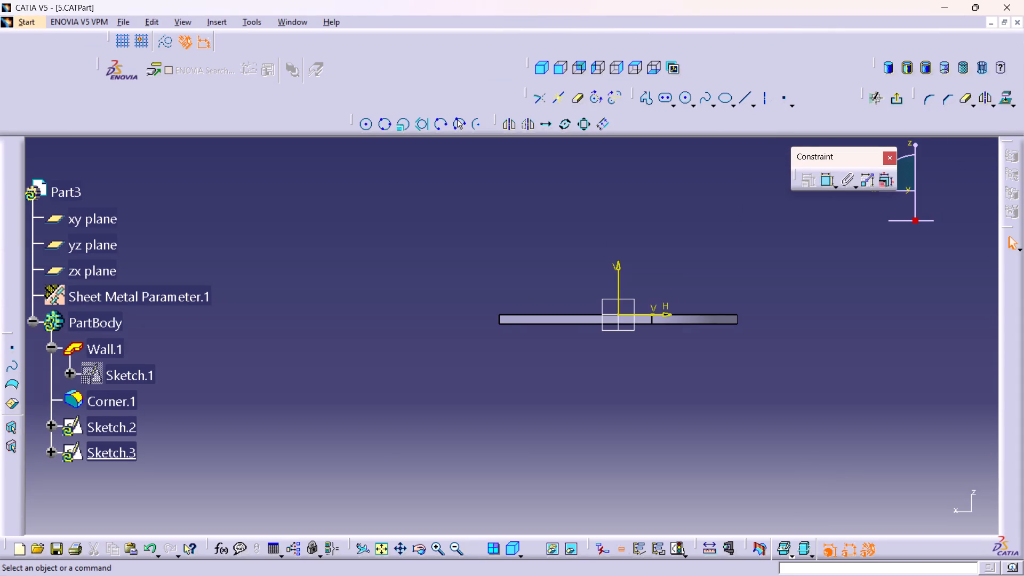
Sketch a slanted profile line from about H -22.2 mm, V -1.5 mm beside Wall.1's end, running down and away from the wall.
{"action": "middle_click_drag", "start_coordinate": [628, 391], "coordinate": [609, 326]}
{"action": "right_click", "coordinate": [628, 391]}
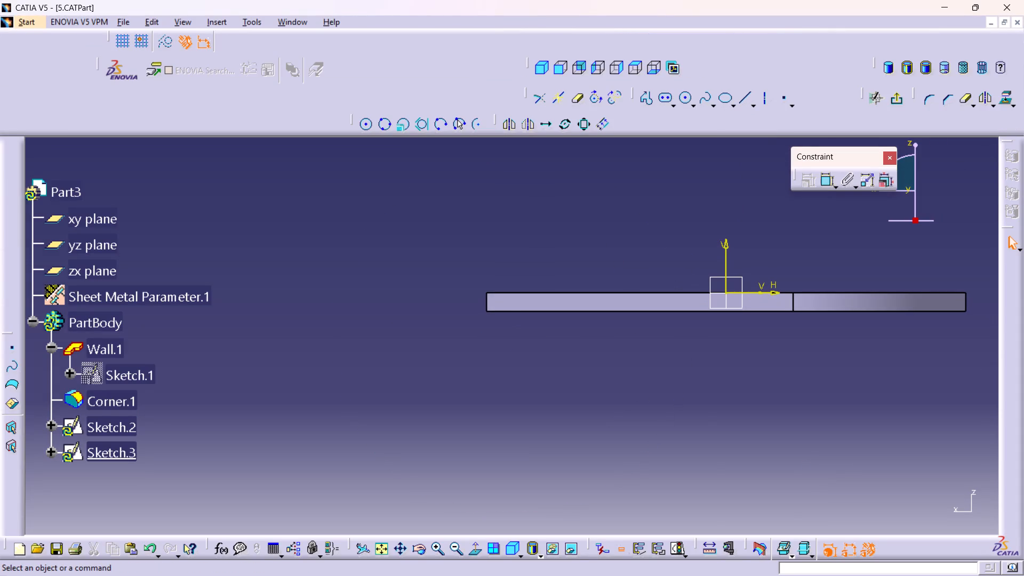
{"action": "middle_click_drag", "start_coordinate": [523, 342], "coordinate": [539, 375]}
{"action": "right_click", "coordinate": [523, 342]}
{"action": "scroll", "coordinate": [573, 369], "scroll_direction": "up", "scroll_amount": 1}
{"action": "middle_click_drag", "start_coordinate": [578, 367], "coordinate": [601, 363]}
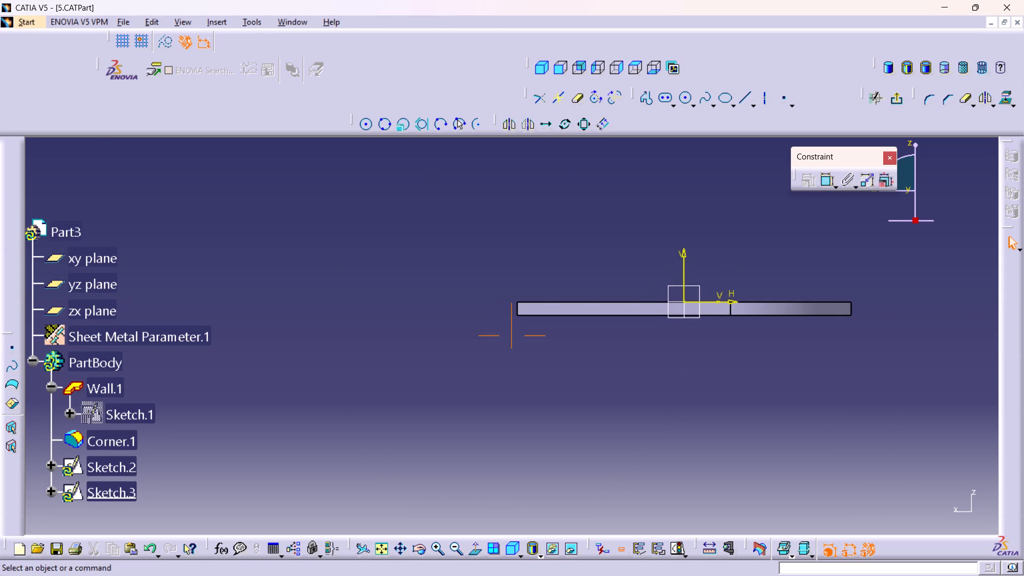
{"action": "double_click", "coordinate": [649, 102]}
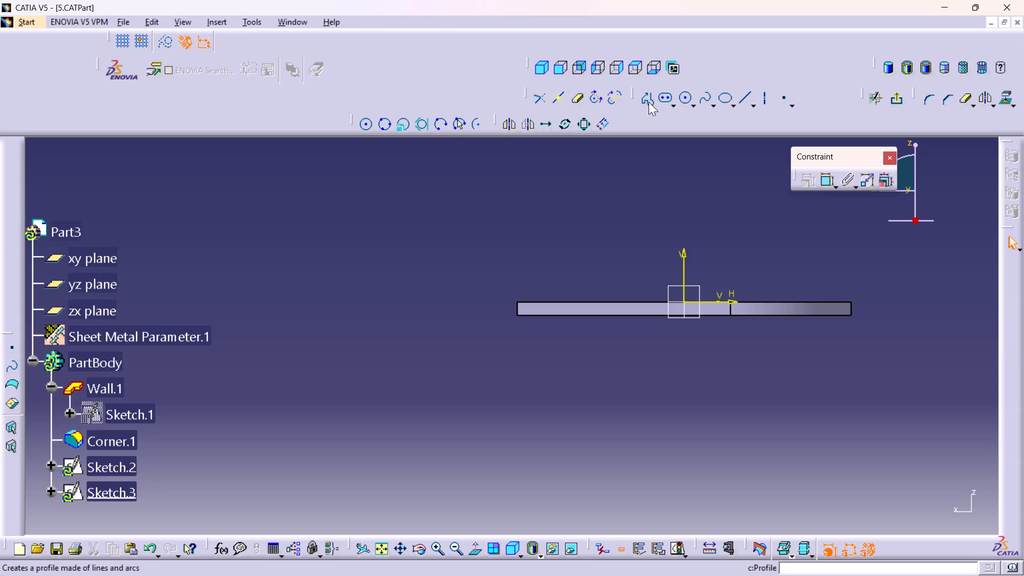
{"action": "left_click", "coordinate": [493, 315]}
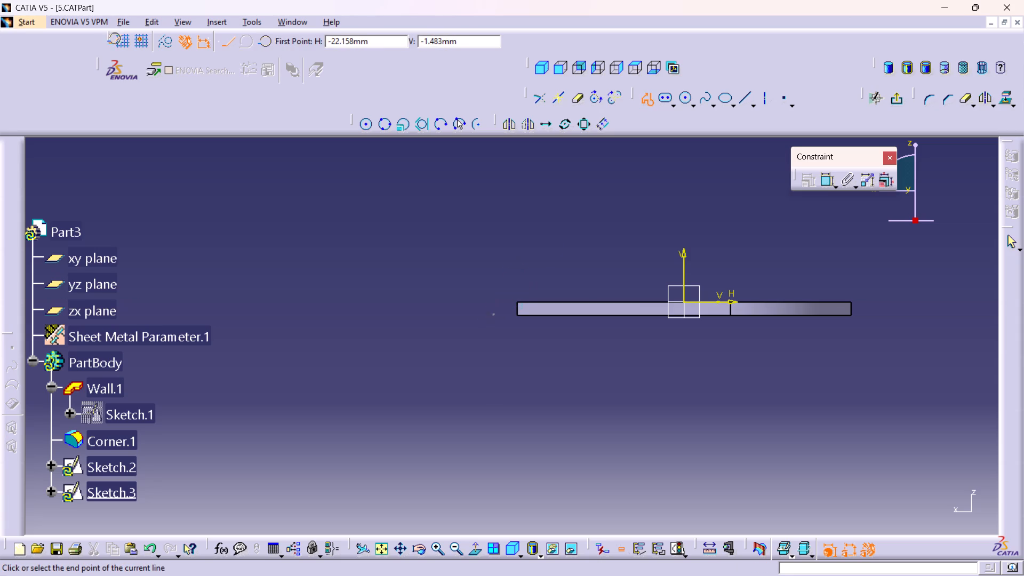
{"action": "middle_click_drag", "start_coordinate": [351, 396], "coordinate": [396, 331]}
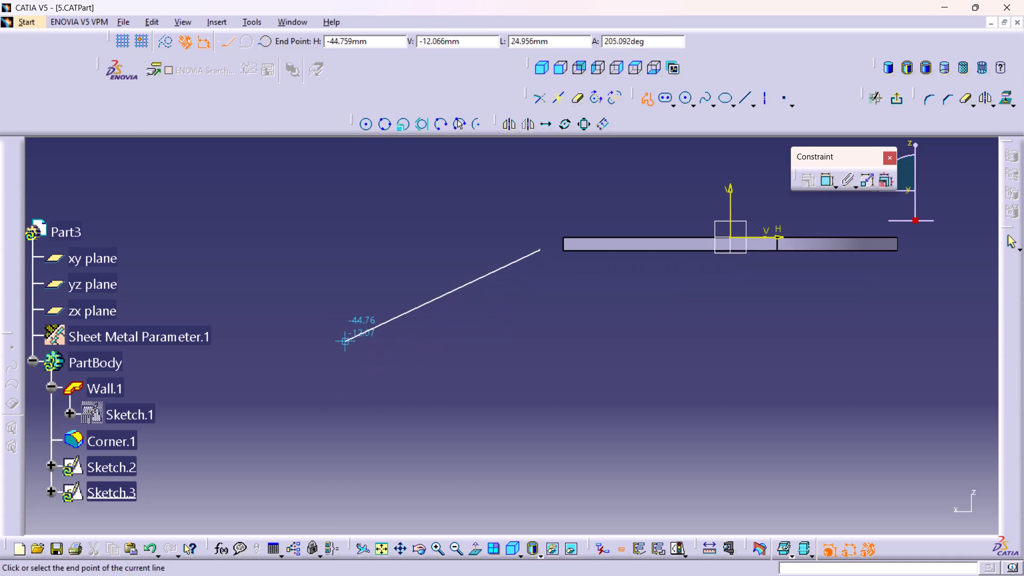
{"action": "left_click", "coordinate": [267, 336]}
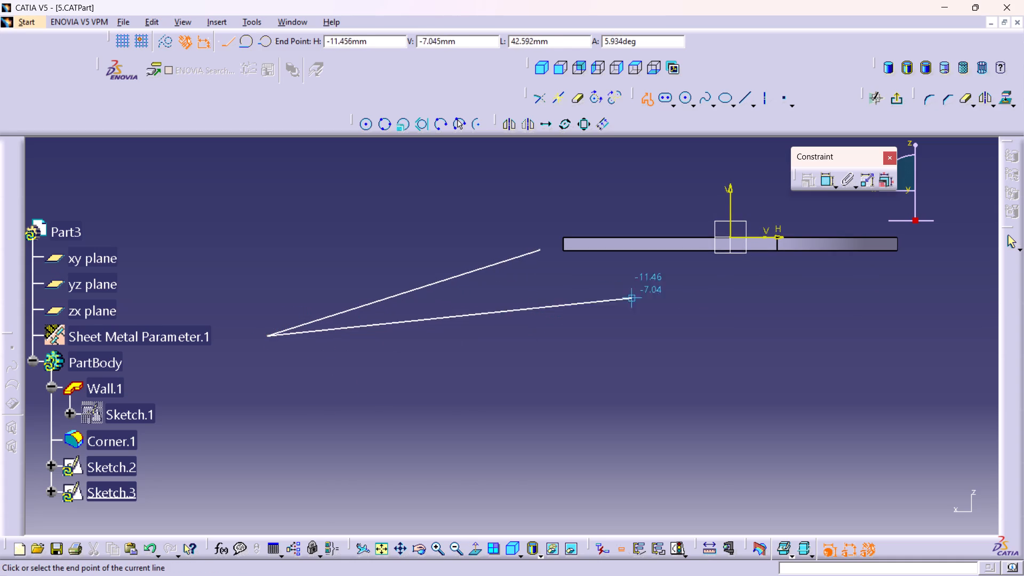
{"action": "left_click", "coordinate": [1012, 238]}
{"action": "left_click", "coordinate": [564, 330]}
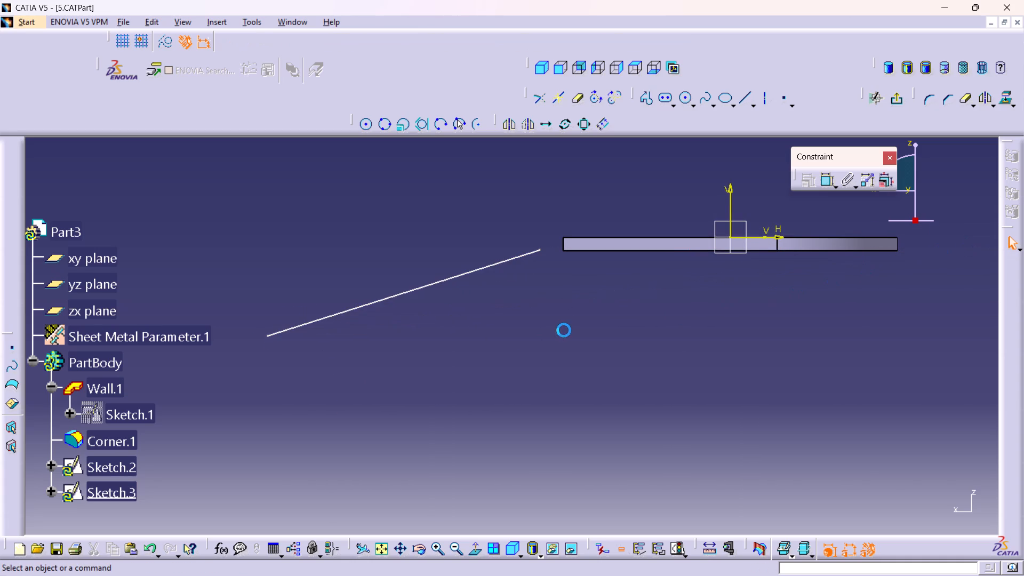
{"action": "middle_click_drag", "start_coordinate": [450, 352], "coordinate": [450, 351]}
{"action": "right_click", "coordinate": [450, 351]}
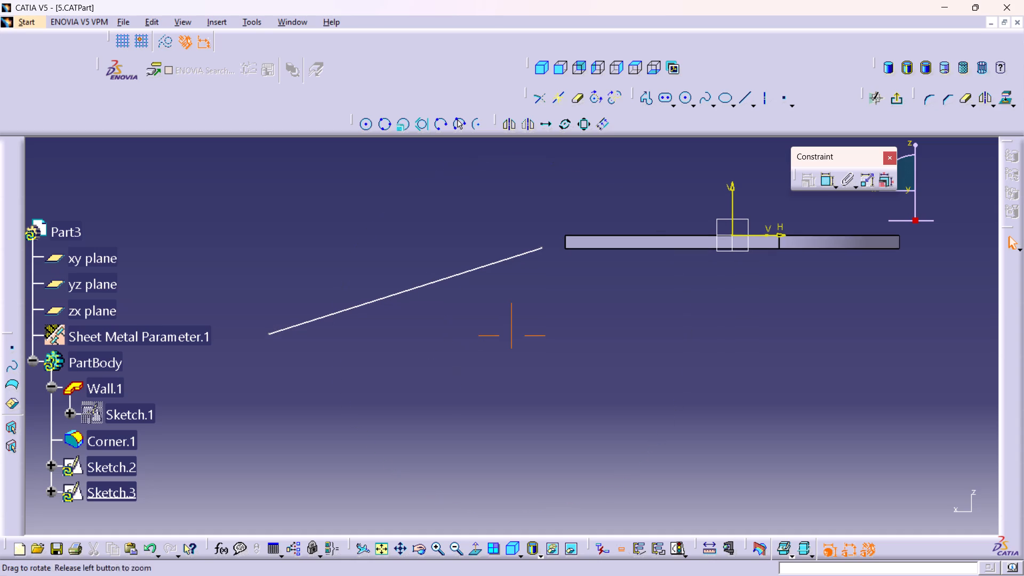
{"action": "middle_click_drag", "start_coordinate": [450, 351], "coordinate": [450, 340]}
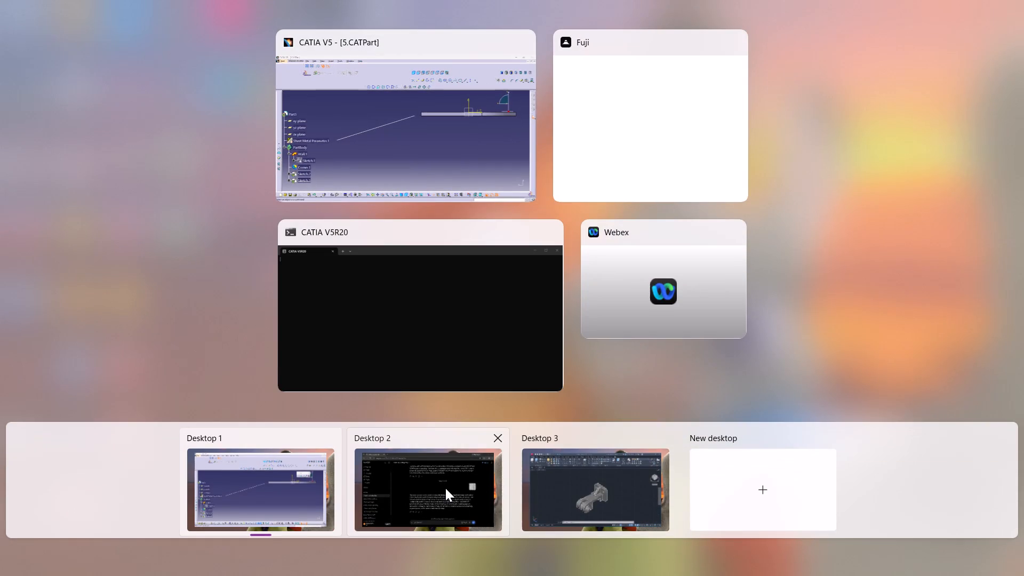
Switch to the ChatGPT conversation in Chrome and copy the sheet metal tray description.
{"action": "left_click", "coordinate": [445, 488]}
{"action": "scroll", "coordinate": [630, 292], "scroll_direction": "up", "scroll_amount": 2}
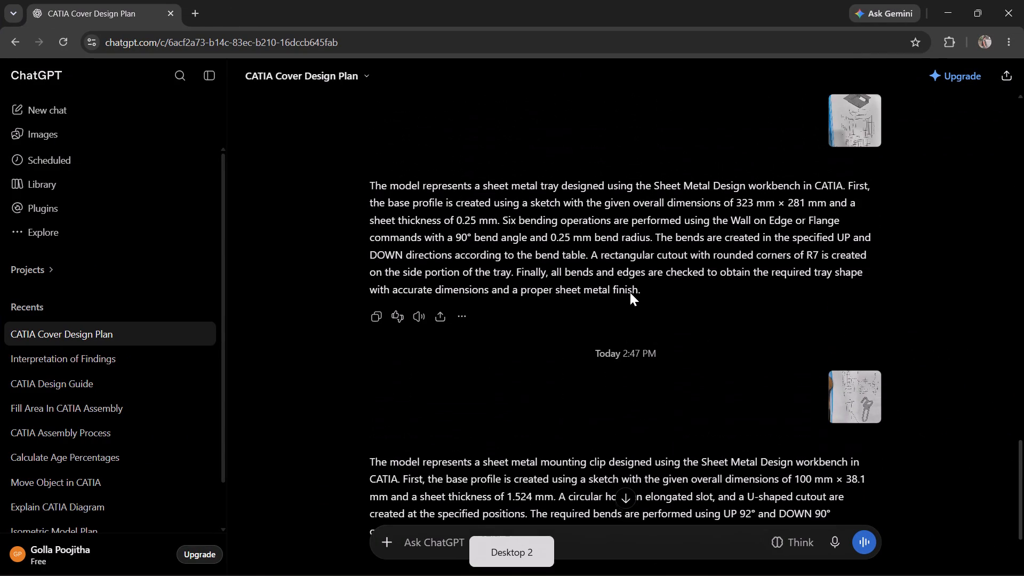
{"action": "left_click", "coordinate": [373, 313]}
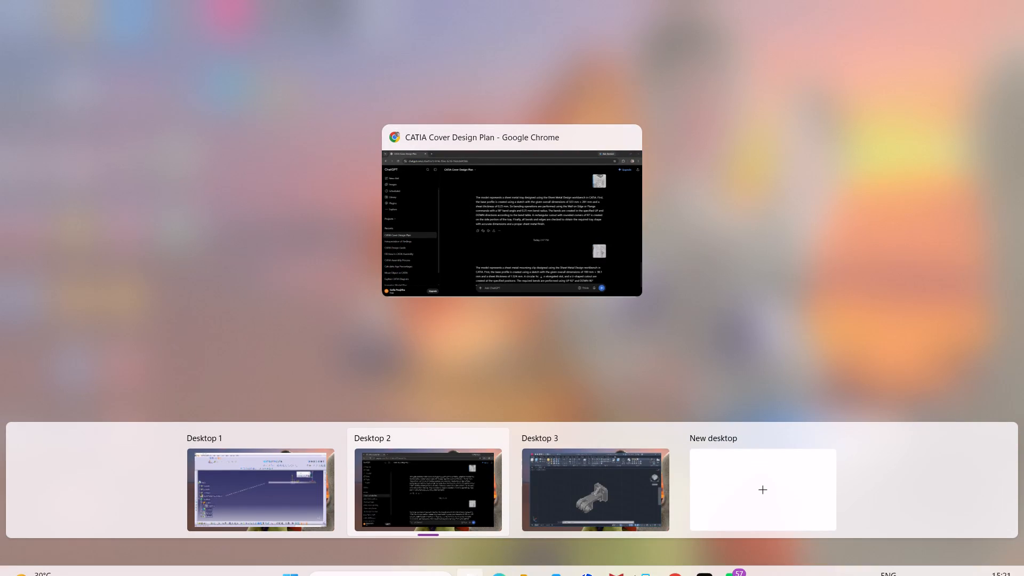
Switch to the WhatsApp messaging app.
{"action": "left_click", "coordinate": [733, 554]}
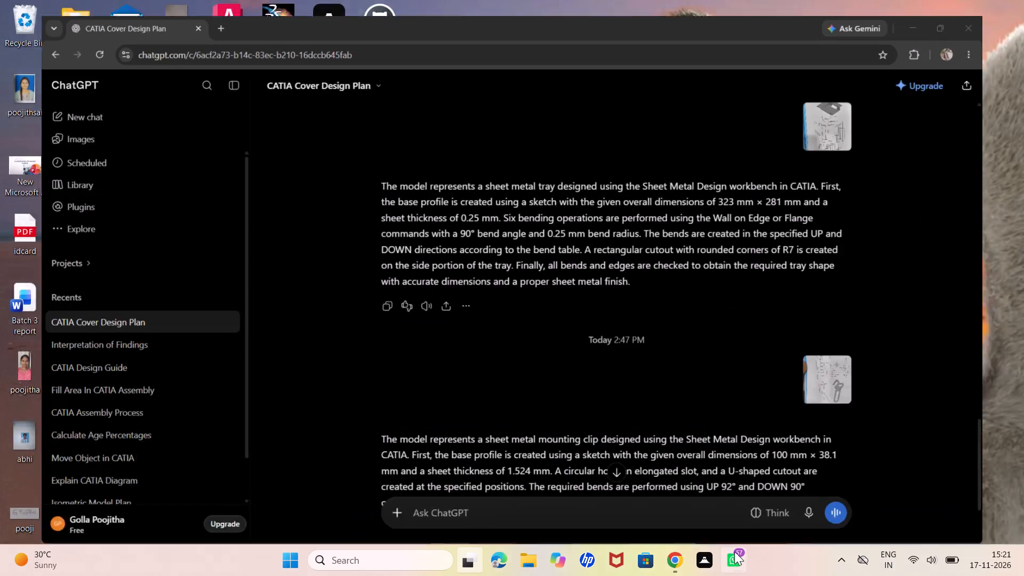
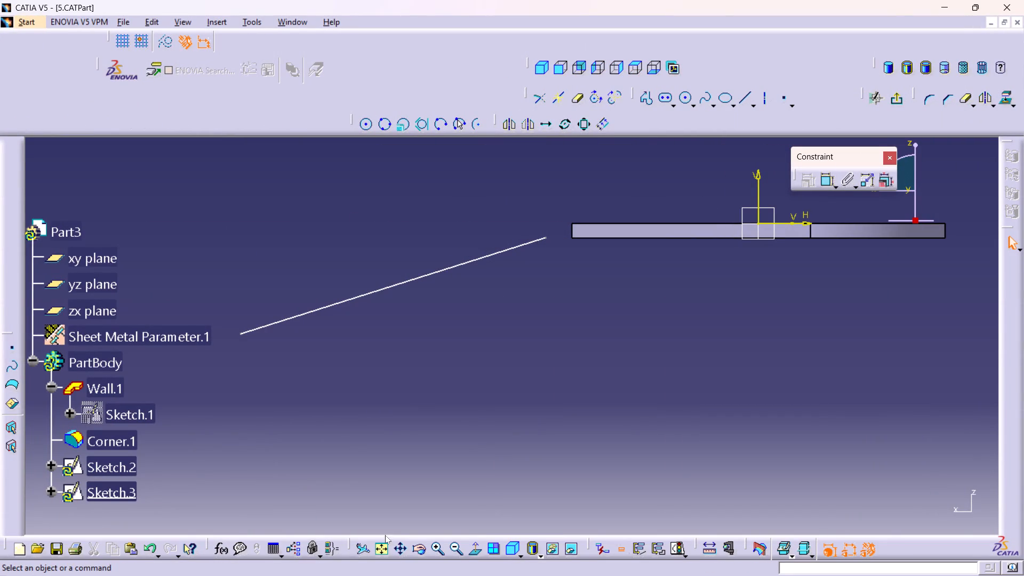
Make the slanted line's upper endpoint coincident with the lower corner at Wall.1's near end.
{"action": "double_click", "coordinate": [823, 179]}
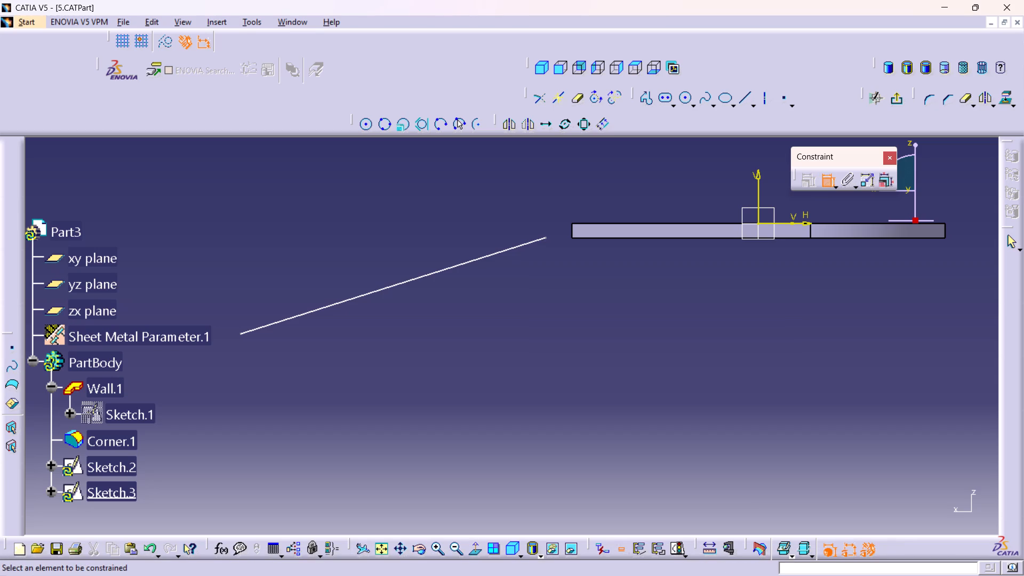
{"action": "left_click", "coordinate": [544, 238]}
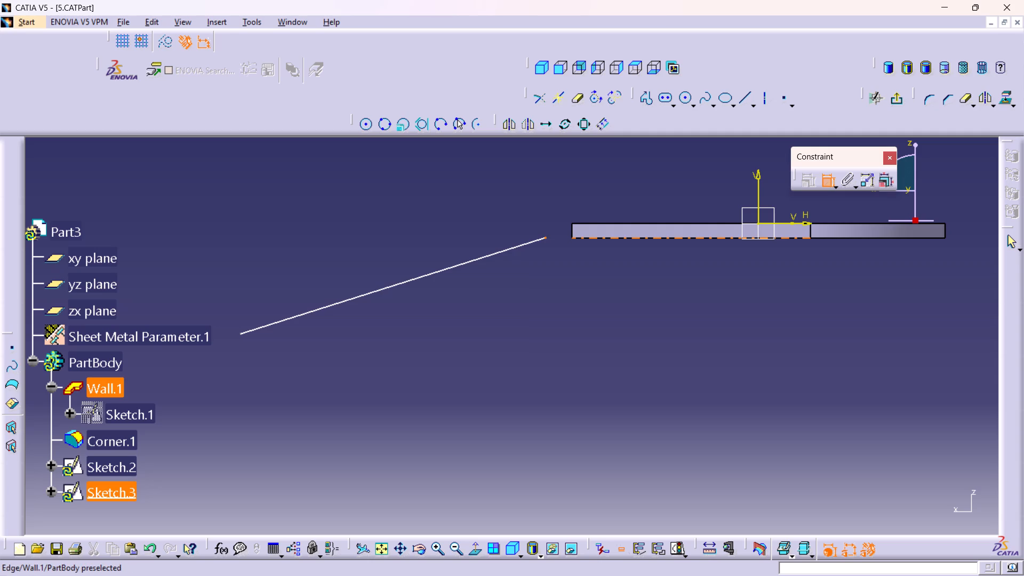
{"action": "left_click", "coordinate": [572, 238]}
{"action": "right_click", "coordinate": [554, 276]}
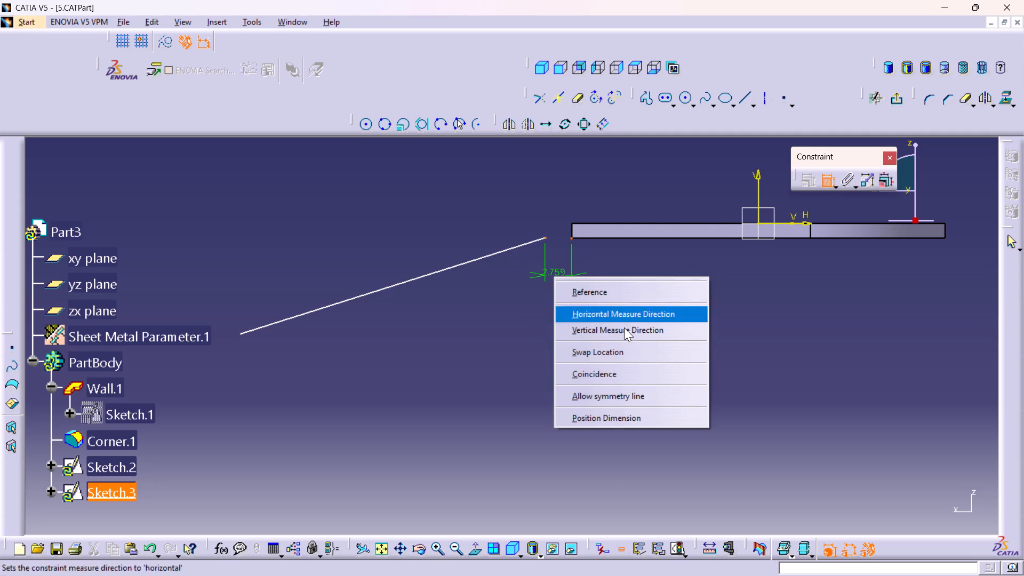
{"action": "left_click", "coordinate": [599, 373]}
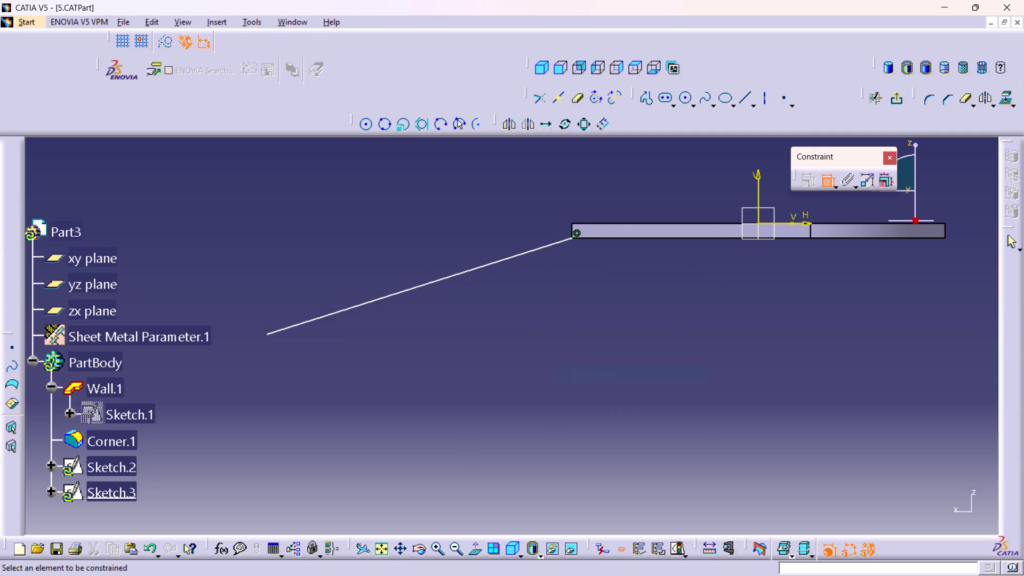
Constrain the angle between the slanted line and Wall.1's top edge to 32°.
{"action": "middle_click_drag", "start_coordinate": [434, 328], "coordinate": [446, 367]}
{"action": "right_click", "coordinate": [434, 328]}
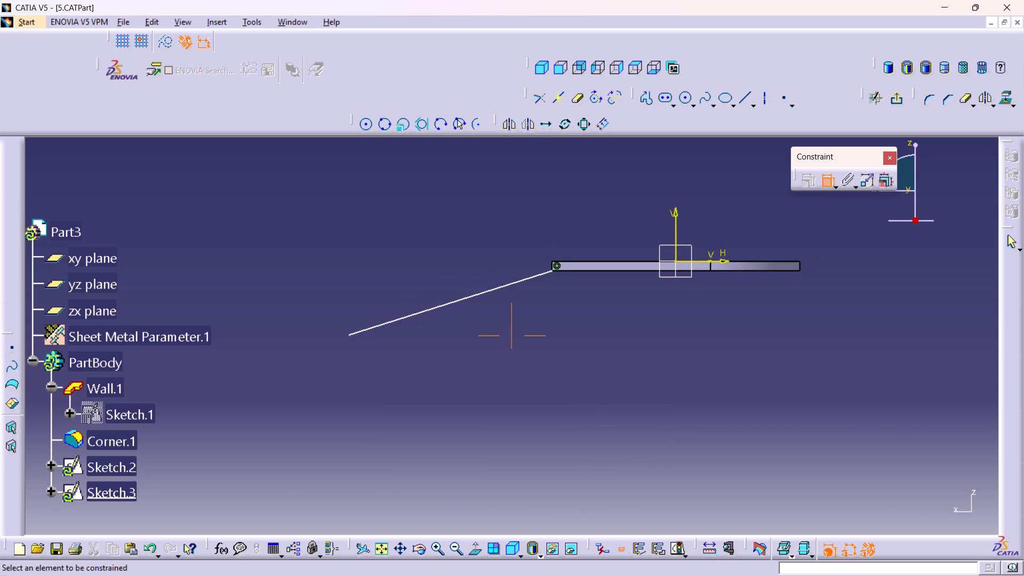
{"action": "left_click", "coordinate": [523, 279]}
{"action": "left_click", "coordinate": [574, 260]}
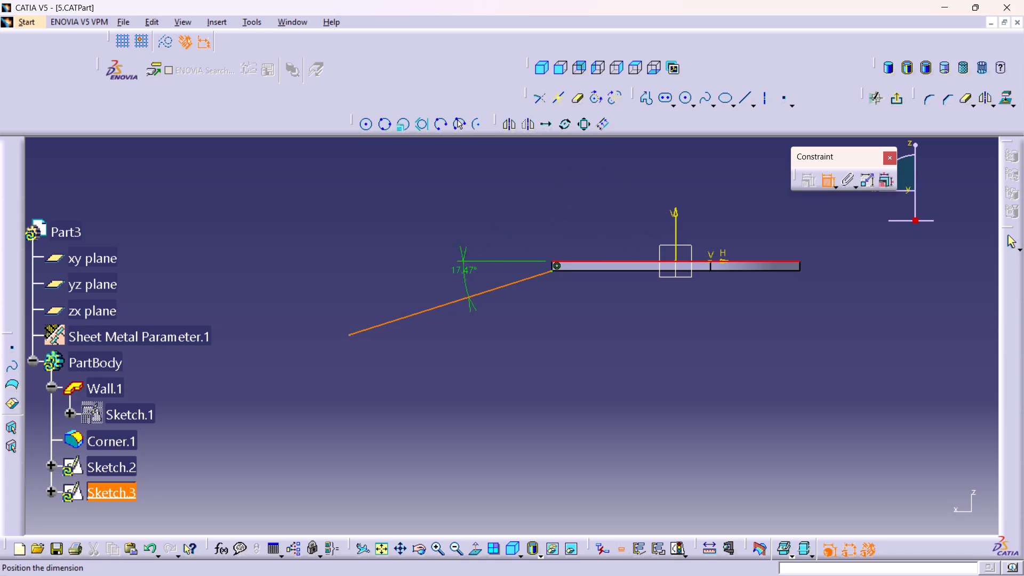
{"action": "left_click", "coordinate": [450, 282]}
{"action": "double_click", "coordinate": [445, 276]}
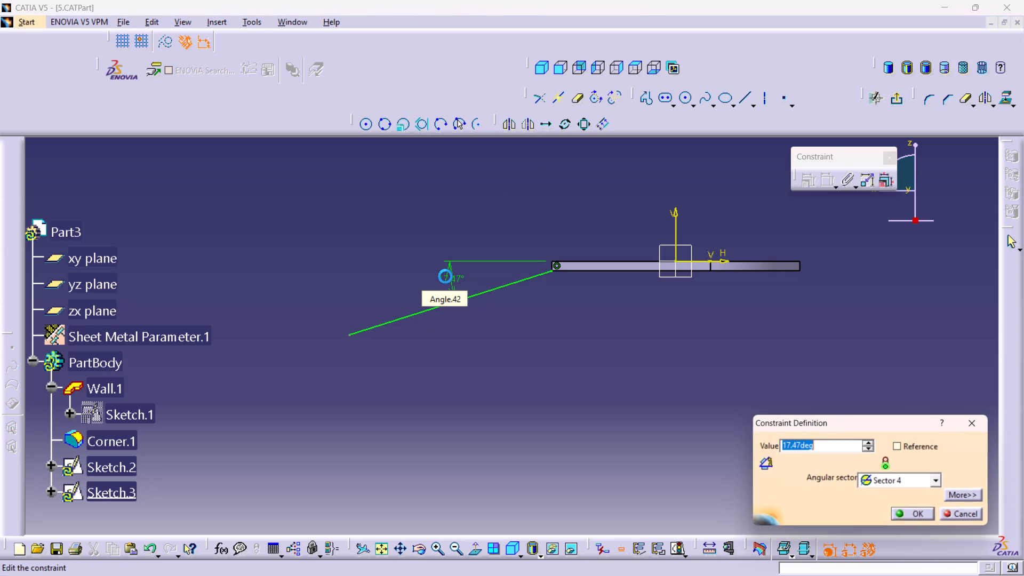
{"action": "type", "text": "32"}
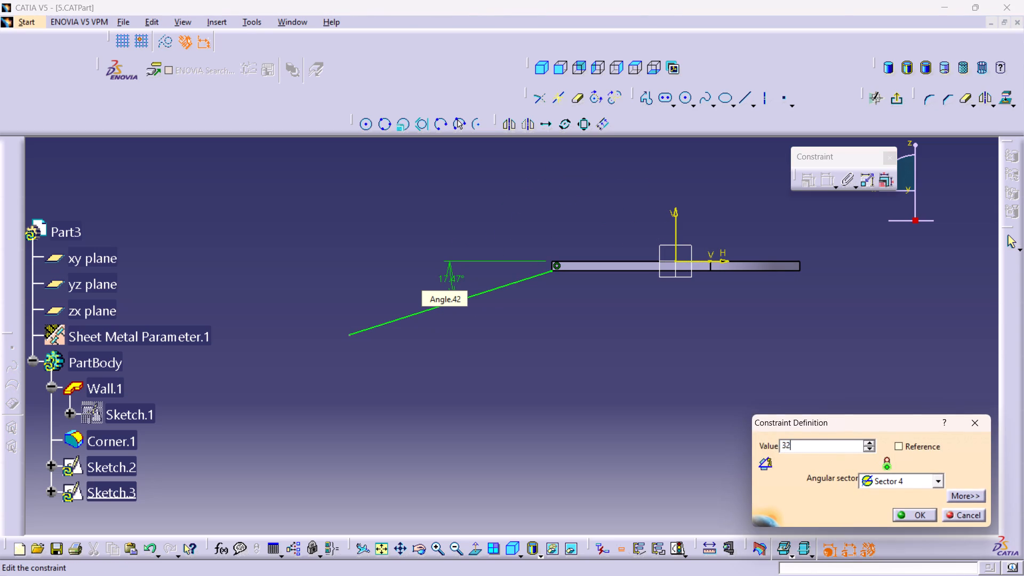
{"action": "key", "text": "Return"}
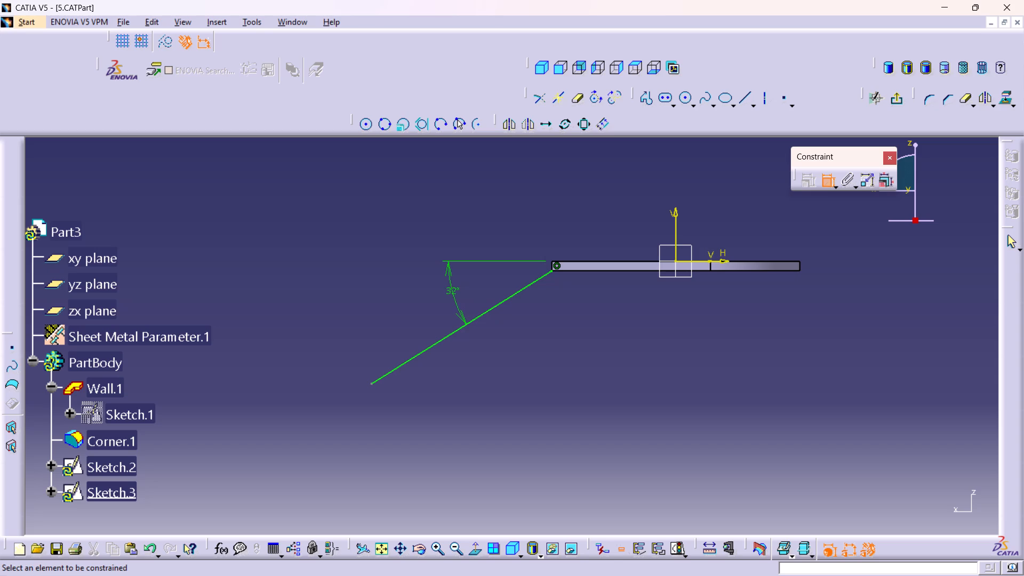
Constrain the horizontal distance from Wall.1's far end to the line's lower endpoint to 100 mm, and exit the sketch.
{"action": "left_click", "coordinate": [802, 263]}
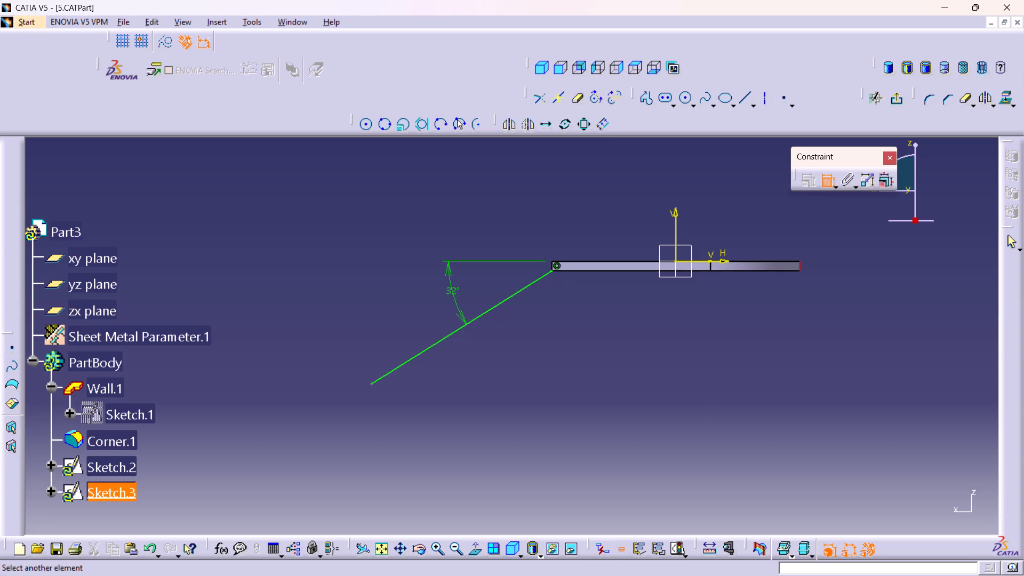
{"action": "left_click", "coordinate": [371, 383]}
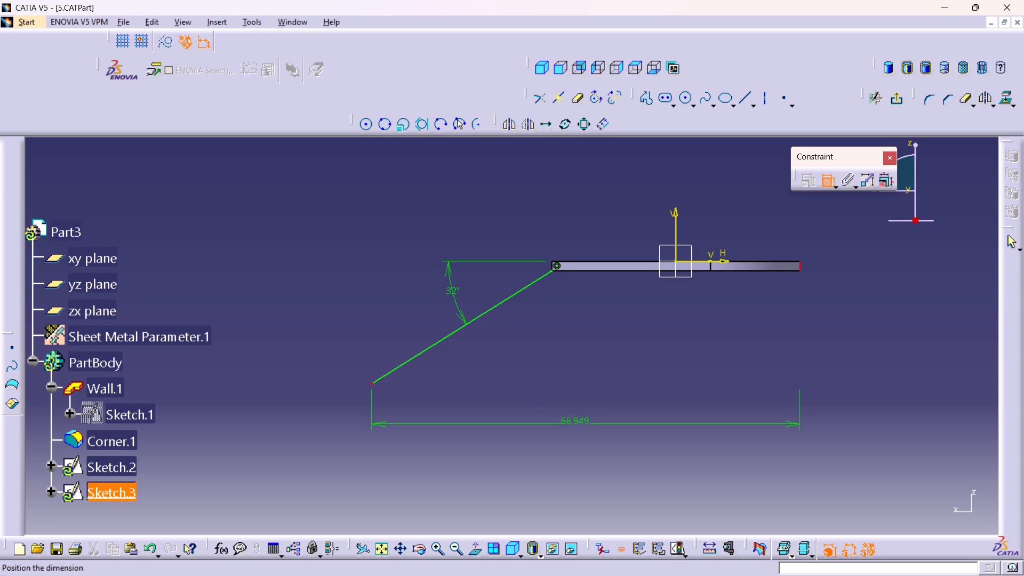
{"action": "left_click", "coordinate": [589, 429]}
{"action": "double_click", "coordinate": [586, 426]}
{"action": "type", "text": "100"}
{"action": "key", "text": "Return"}
{"action": "middle_click_drag", "start_coordinate": [555, 387], "coordinate": [568, 417]}
{"action": "right_click", "coordinate": [555, 387]}
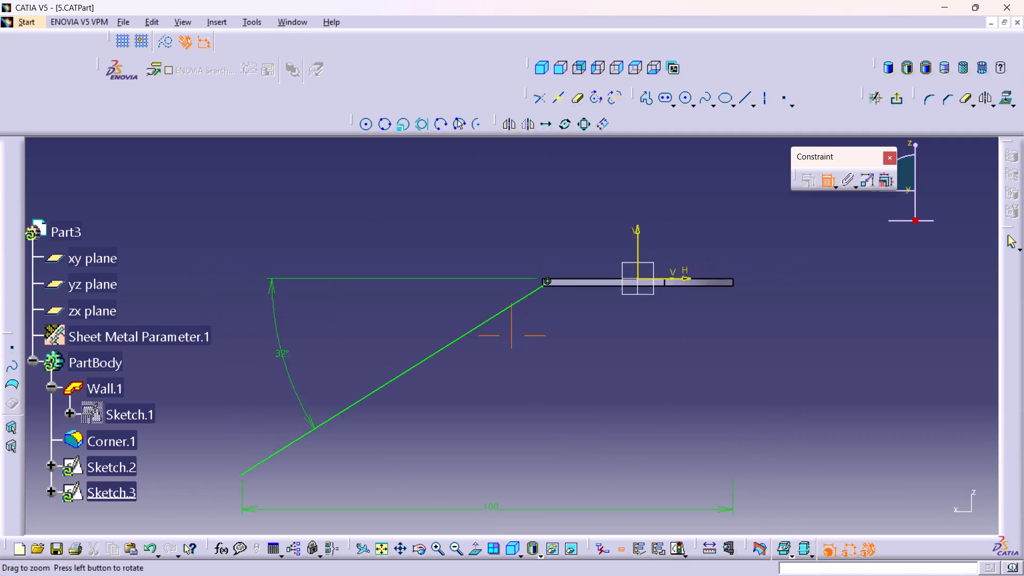
{"action": "middle_click_drag", "start_coordinate": [568, 417], "coordinate": [578, 454]}
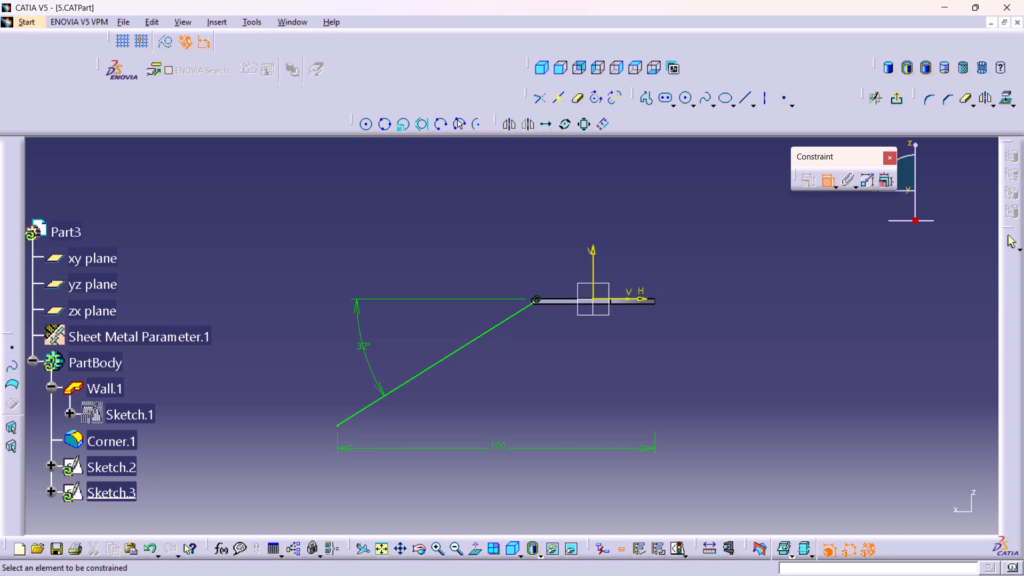
{"action": "left_click", "coordinate": [900, 101]}
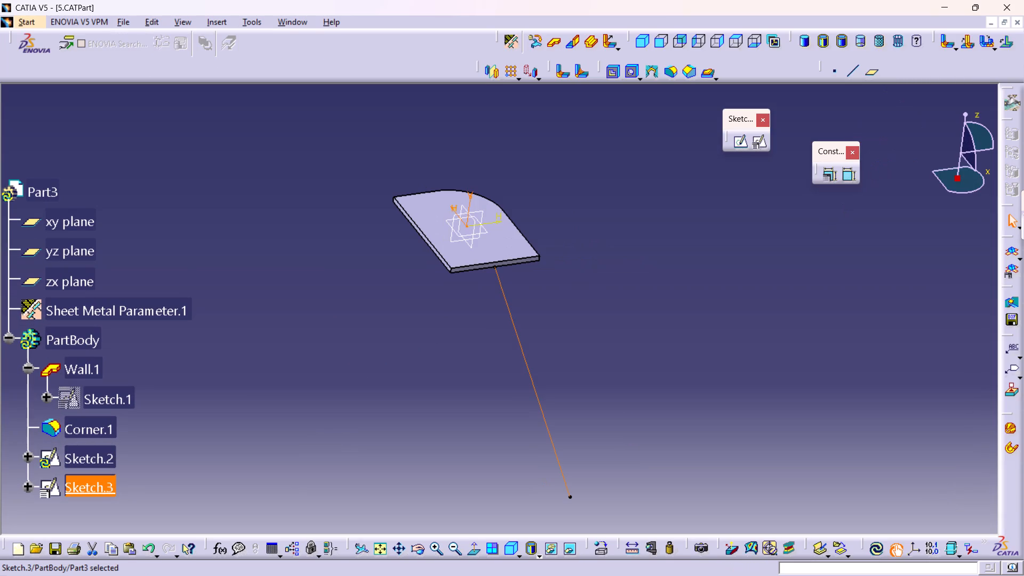
Extrude Sketch.3 as a sheet metal wall with mirrored extent and a 13.97 mm limit.
{"action": "left_click", "coordinate": [587, 42]}
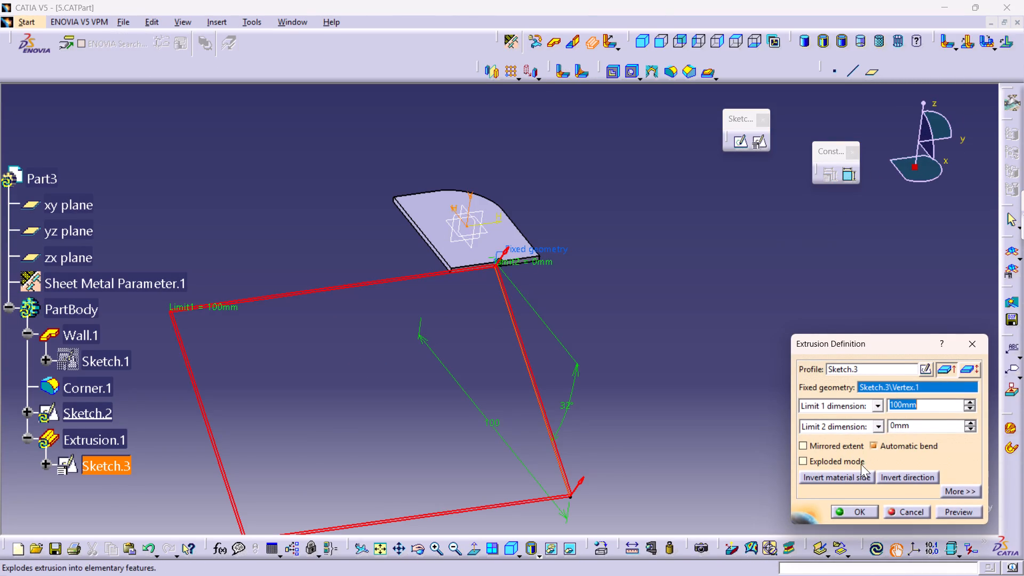
{"action": "left_click", "coordinate": [828, 445]}
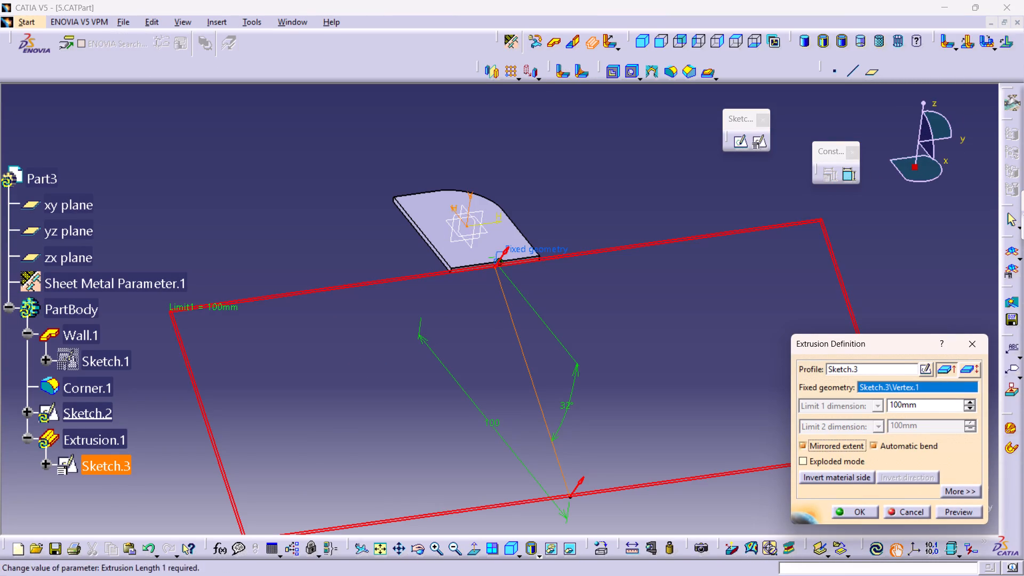
{"action": "double_click", "coordinate": [921, 403]}
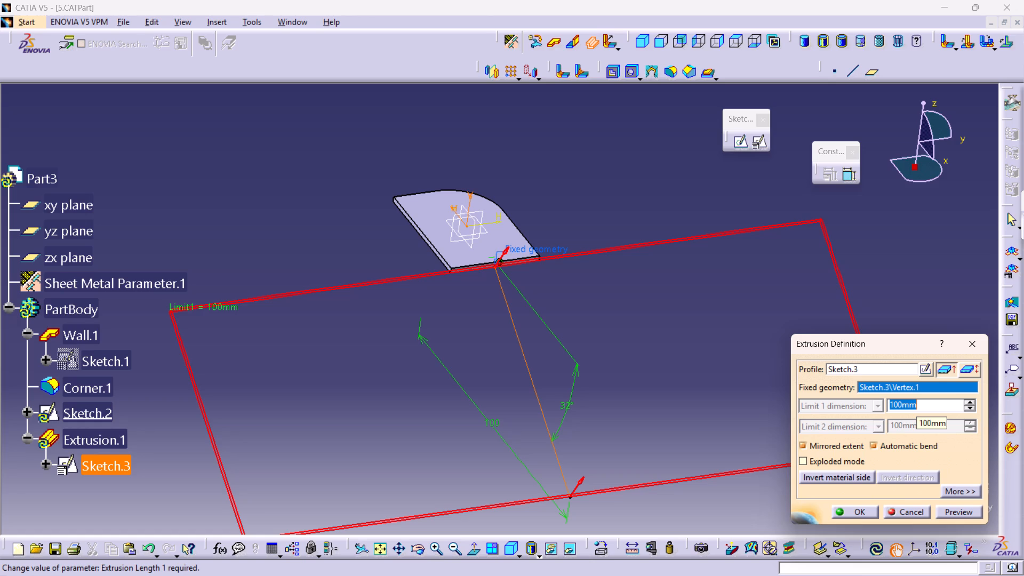
{"action": "type", "text": "13"}
{"action": "key", "text": "period"}
{"action": "type", "text": "97"}
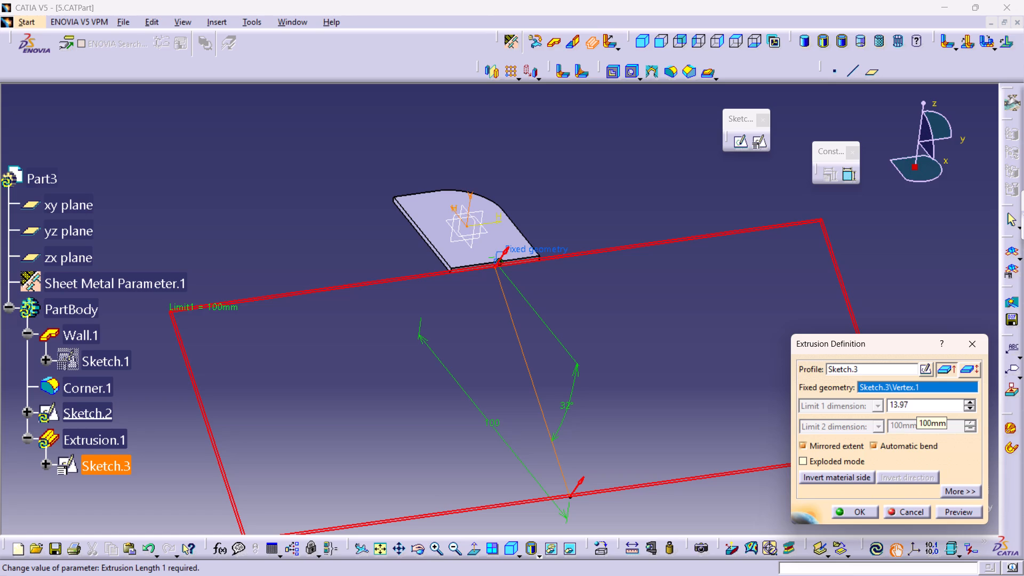
{"action": "left_click", "coordinate": [955, 508]}
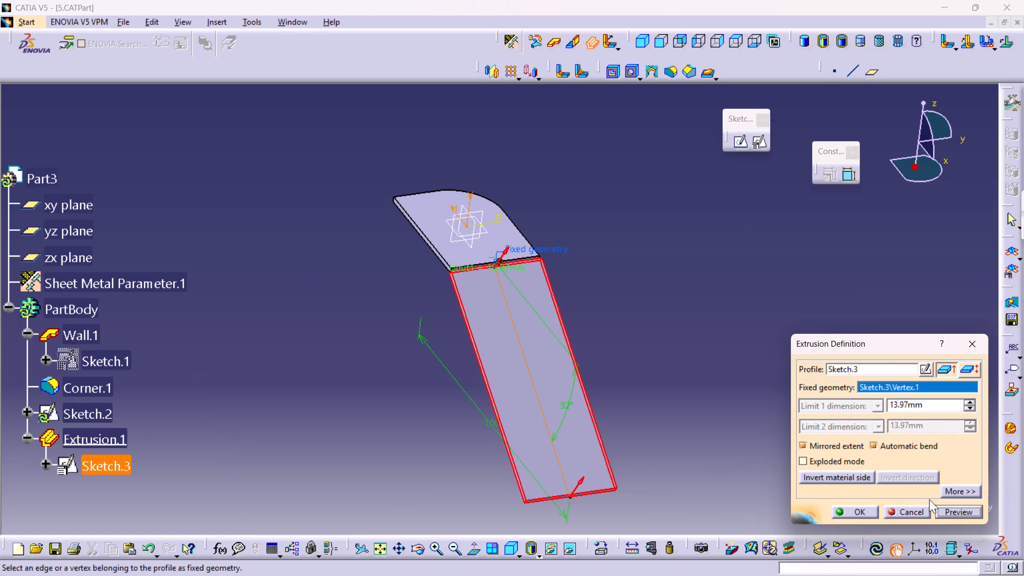
{"action": "left_click", "coordinate": [852, 513]}
{"action": "left_click", "coordinate": [731, 445]}
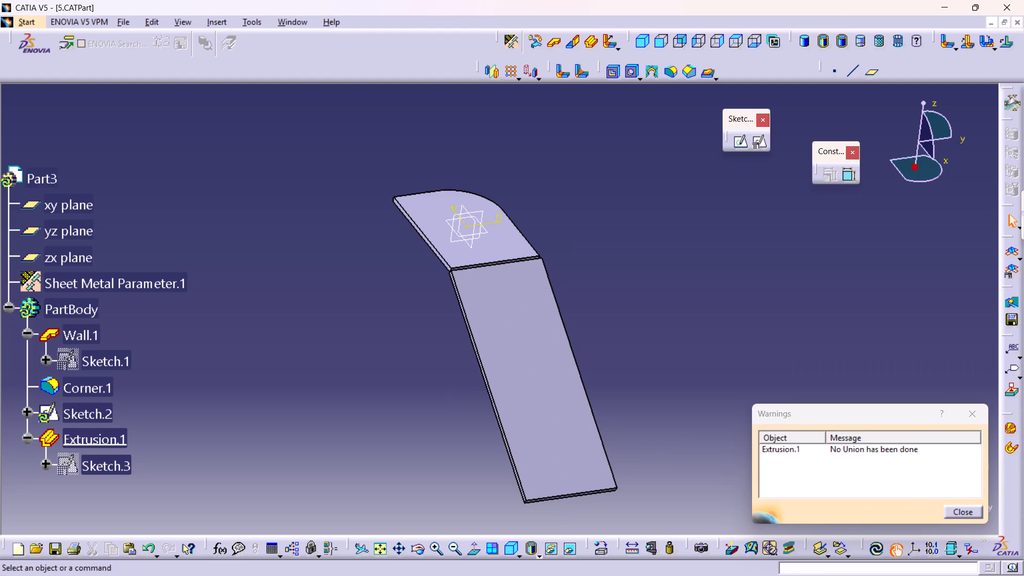
{"action": "middle_click_drag", "start_coordinate": [457, 395], "coordinate": [588, 346]}
{"action": "right_click_drag", "start_coordinate": [457, 394], "coordinate": [588, 346]}
{"action": "middle_click_drag", "start_coordinate": [489, 327], "coordinate": [466, 253]}
{"action": "right_click_drag", "start_coordinate": [489, 327], "coordinate": [489, 319]}
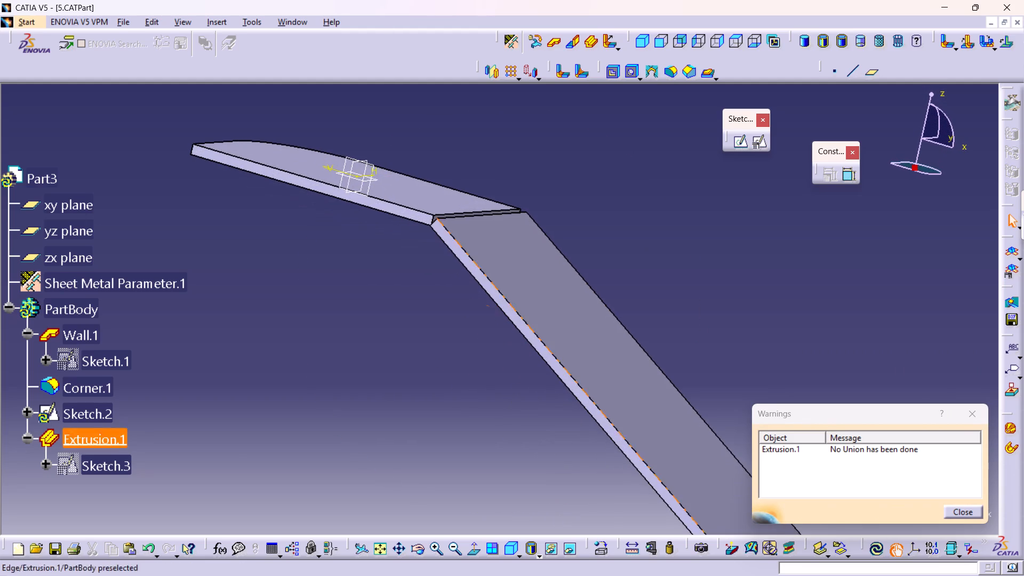
{"action": "middle_click_drag", "start_coordinate": [453, 263], "coordinate": [438, 344]}
{"action": "right_click_drag", "start_coordinate": [453, 263], "coordinate": [438, 344]}
{"action": "left_click", "coordinate": [977, 413]}
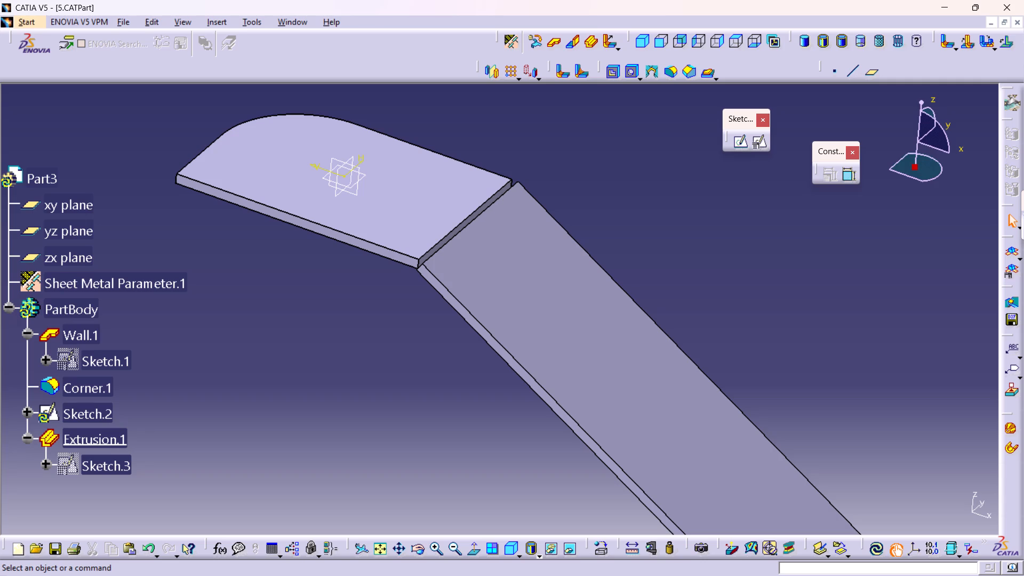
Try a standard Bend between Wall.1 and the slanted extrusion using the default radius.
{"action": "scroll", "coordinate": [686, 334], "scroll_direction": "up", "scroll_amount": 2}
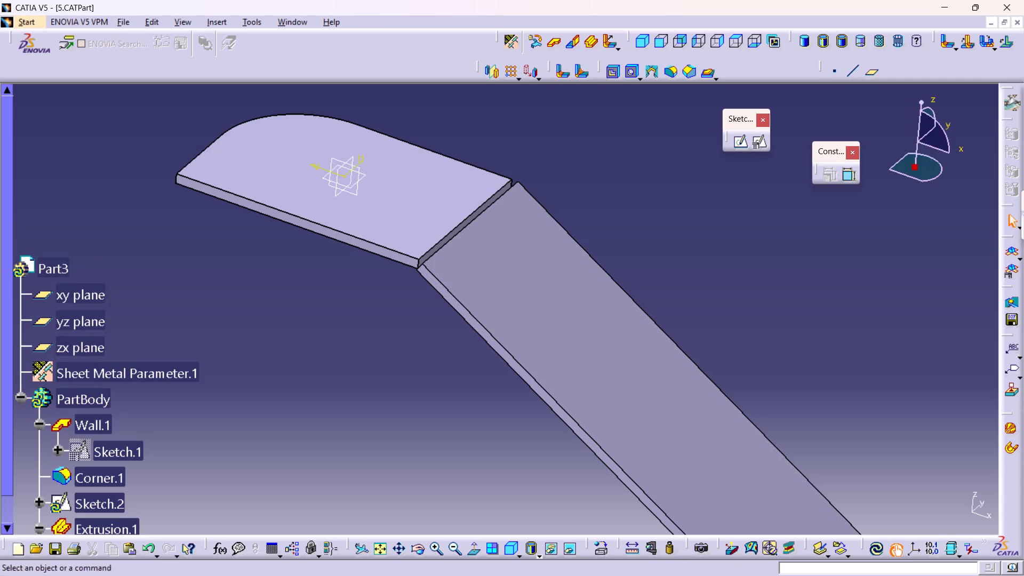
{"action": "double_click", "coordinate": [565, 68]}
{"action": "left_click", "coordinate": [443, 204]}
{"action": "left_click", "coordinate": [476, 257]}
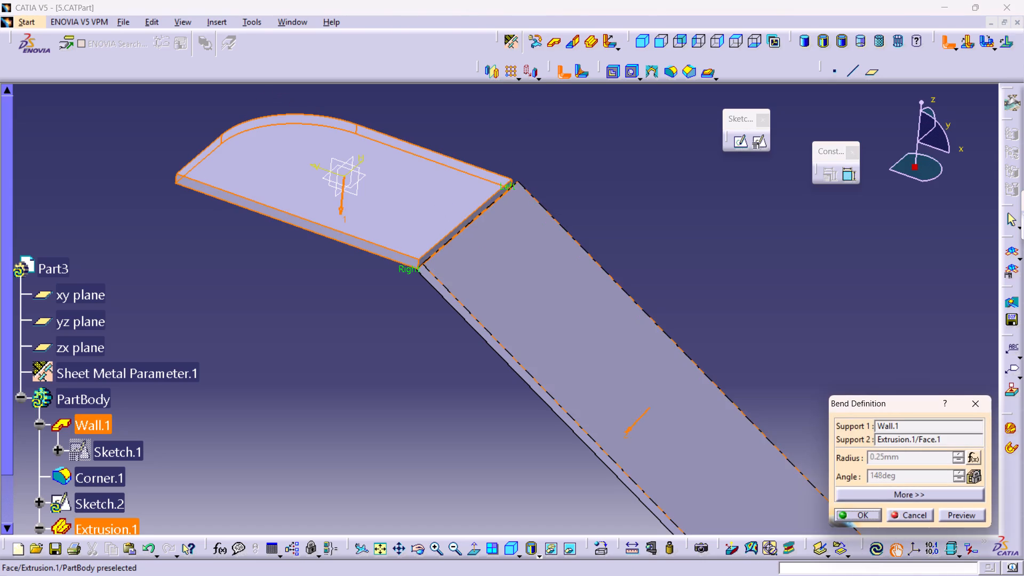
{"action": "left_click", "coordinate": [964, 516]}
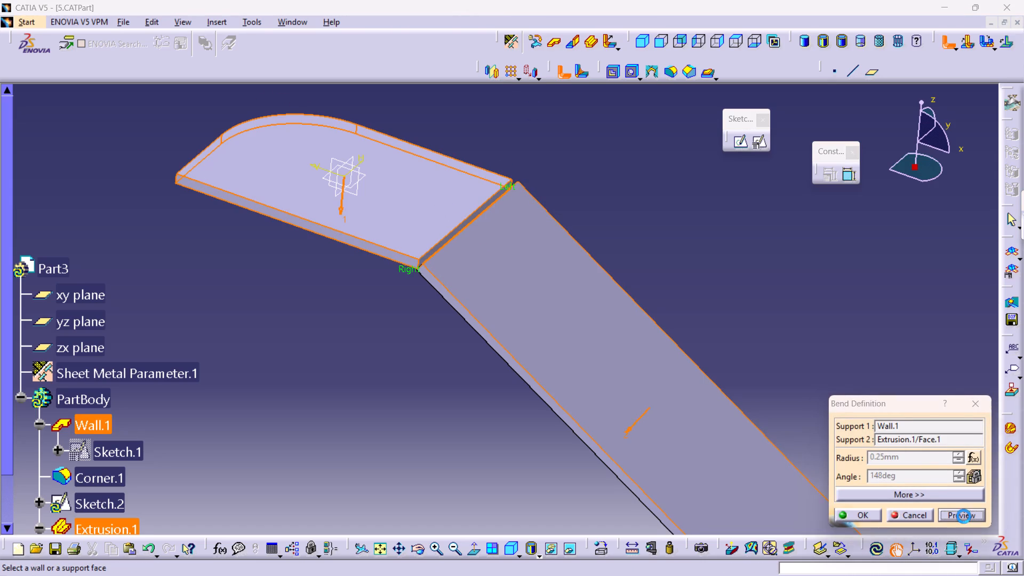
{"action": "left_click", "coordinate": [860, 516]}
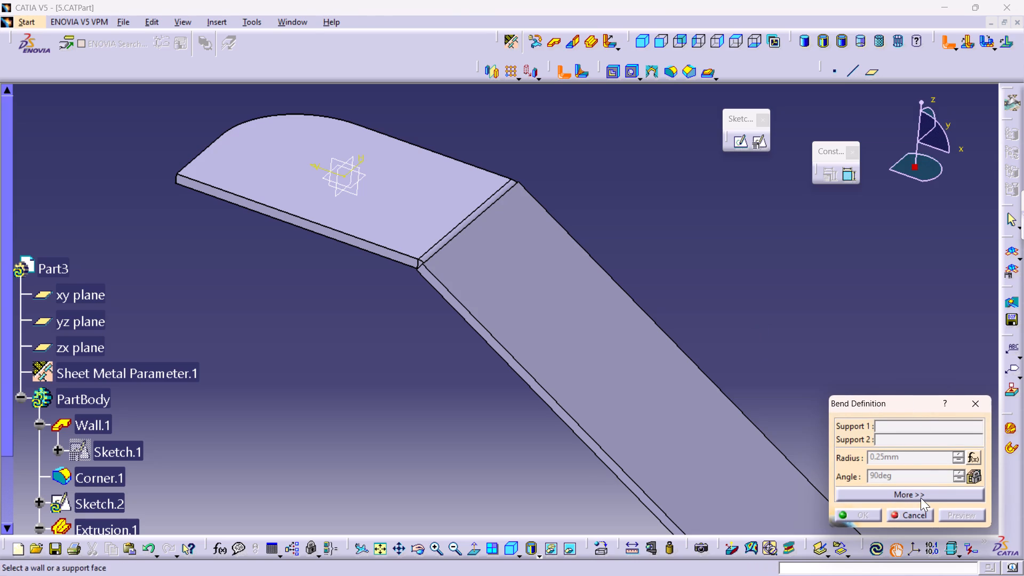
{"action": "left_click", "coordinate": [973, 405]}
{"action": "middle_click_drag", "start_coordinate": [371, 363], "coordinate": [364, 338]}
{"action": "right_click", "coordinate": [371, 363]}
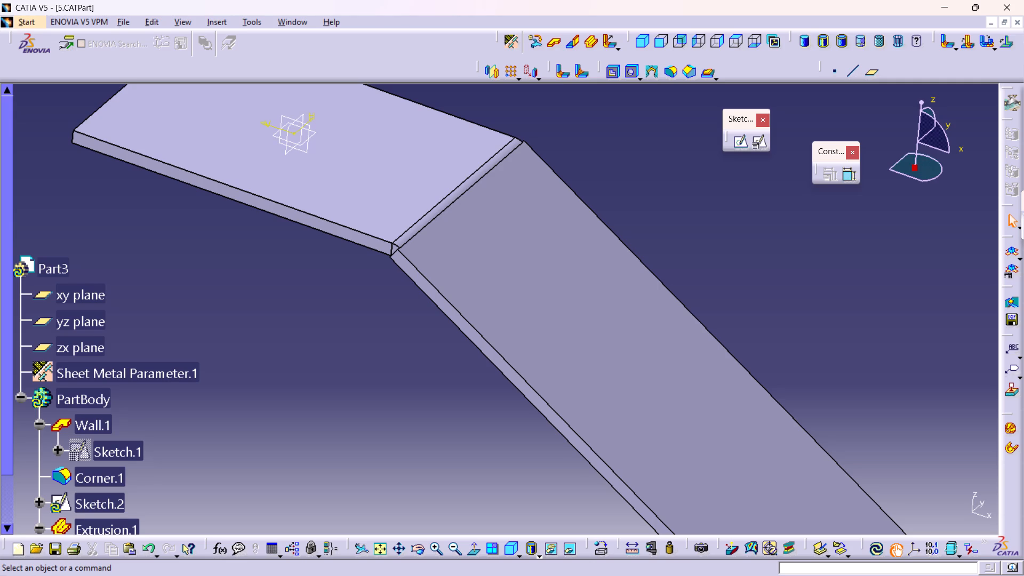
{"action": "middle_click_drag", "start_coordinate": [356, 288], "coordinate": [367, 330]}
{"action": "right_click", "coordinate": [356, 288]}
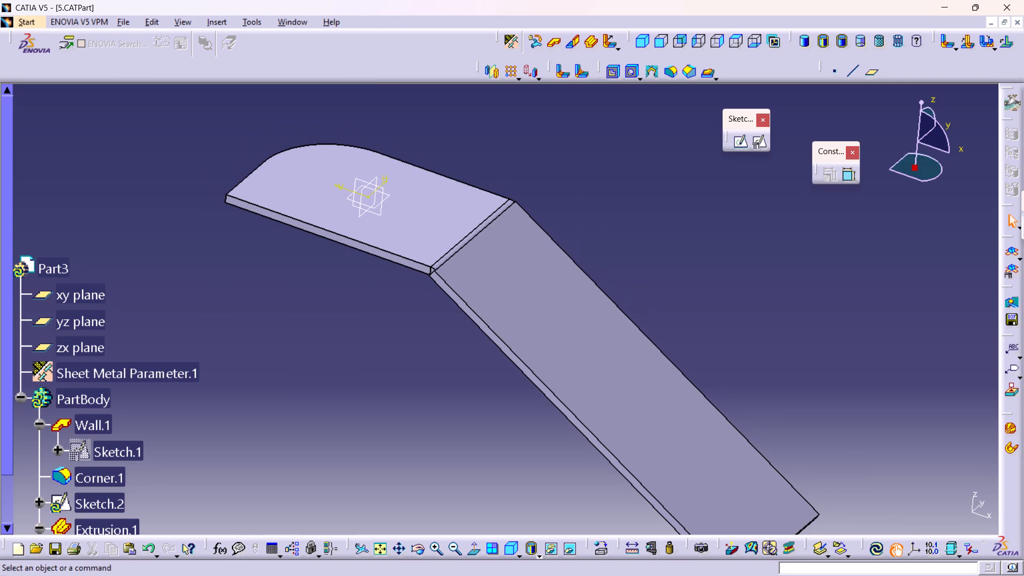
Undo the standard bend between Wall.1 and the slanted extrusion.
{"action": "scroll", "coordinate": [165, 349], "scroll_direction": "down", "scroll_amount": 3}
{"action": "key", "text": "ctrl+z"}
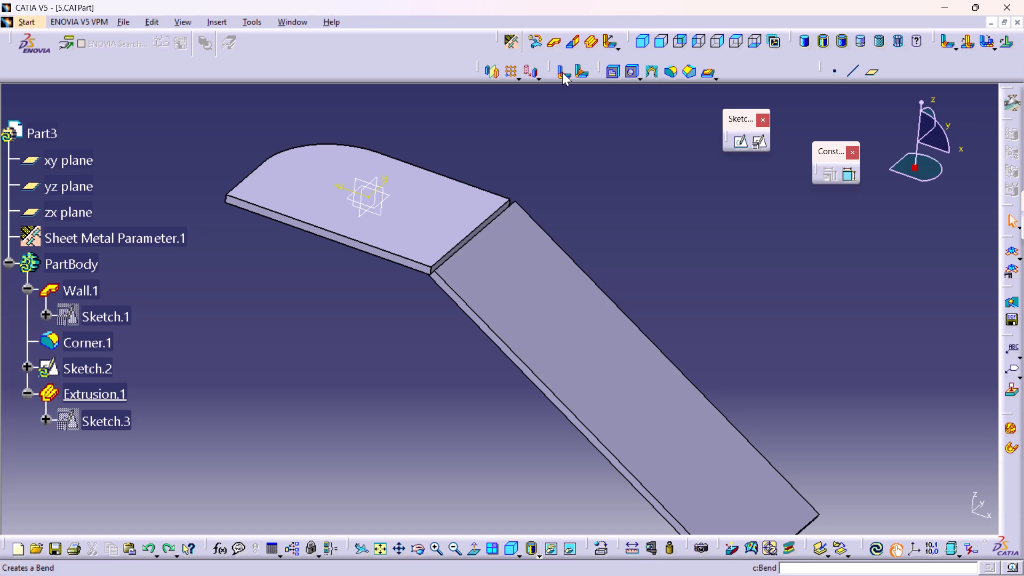
Create a conical bend between Wall.1 and the slanted extrusion with left and right radii of 2 mm.
{"action": "left_click", "coordinate": [584, 68]}
{"action": "left_click", "coordinate": [451, 205]}
{"action": "left_click", "coordinate": [491, 273]}
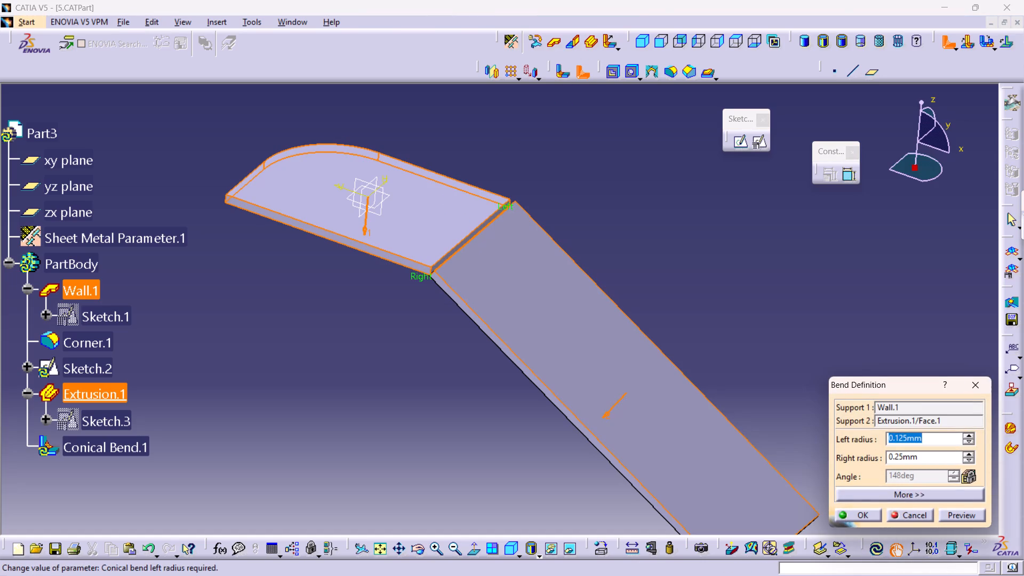
{"action": "key", "text": "2"}
{"action": "double_click", "coordinate": [921, 458]}
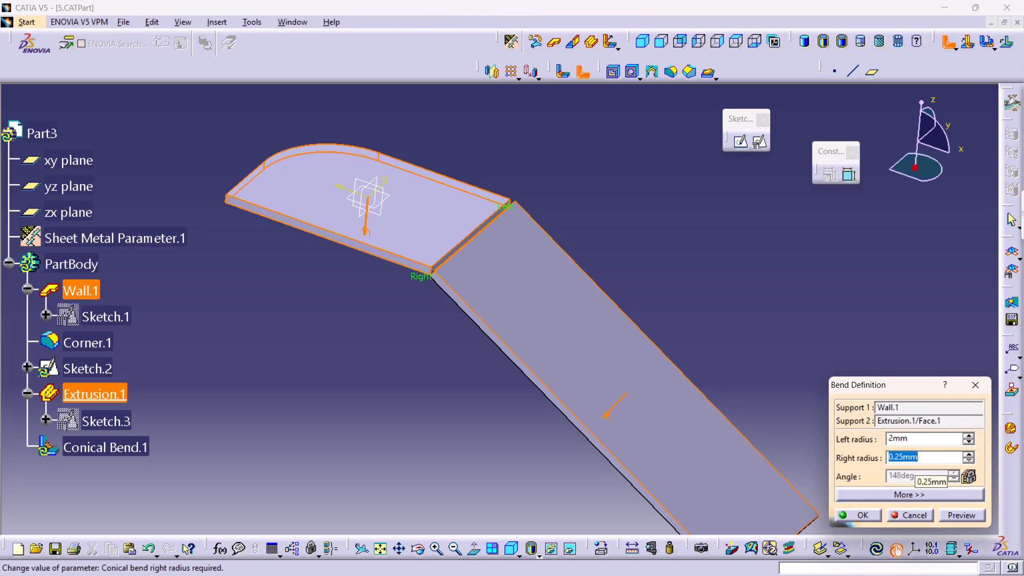
{"action": "key", "text": "2"}
{"action": "key", "text": "Return"}
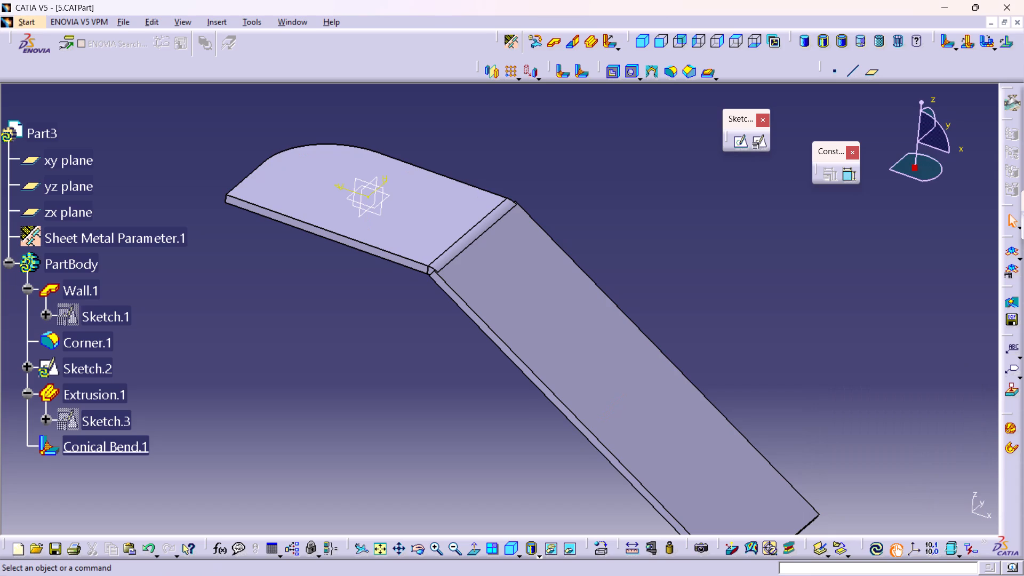
{"action": "middle_click_drag", "start_coordinate": [419, 309], "coordinate": [420, 309]}
{"action": "right_click", "coordinate": [419, 309]}
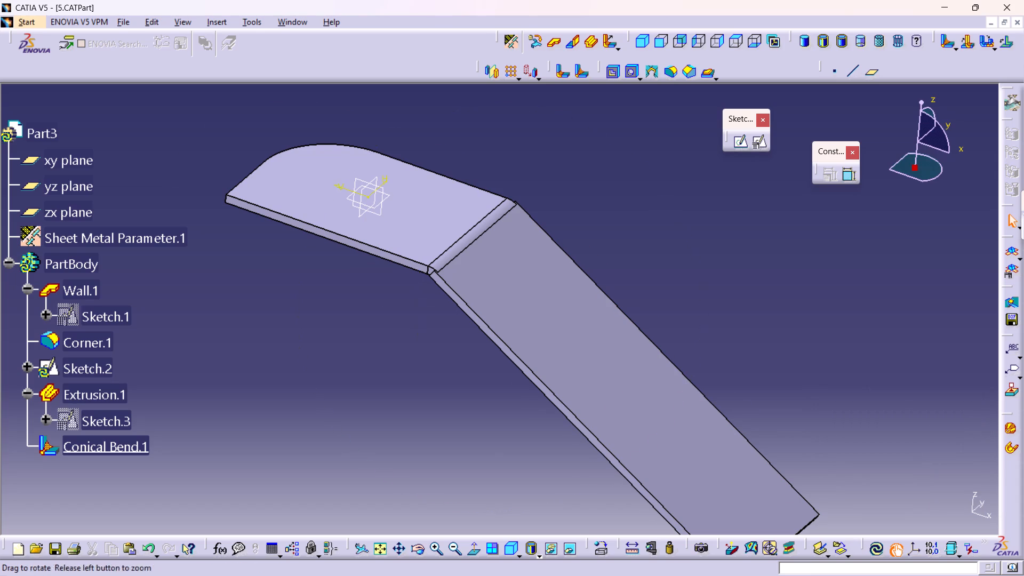
Undo the conical bend between Wall.1 and the slanted extrusion.
{"action": "middle_click_drag", "start_coordinate": [420, 309], "coordinate": [388, 189]}
{"action": "middle_click_drag", "start_coordinate": [313, 241], "coordinate": [403, 306]}
{"action": "middle_click_drag", "start_coordinate": [360, 243], "coordinate": [344, 181]}
{"action": "right_click", "coordinate": [360, 243]}
{"action": "middle_click_drag", "start_coordinate": [295, 208], "coordinate": [404, 394]}
{"action": "right_click", "coordinate": [295, 208]}
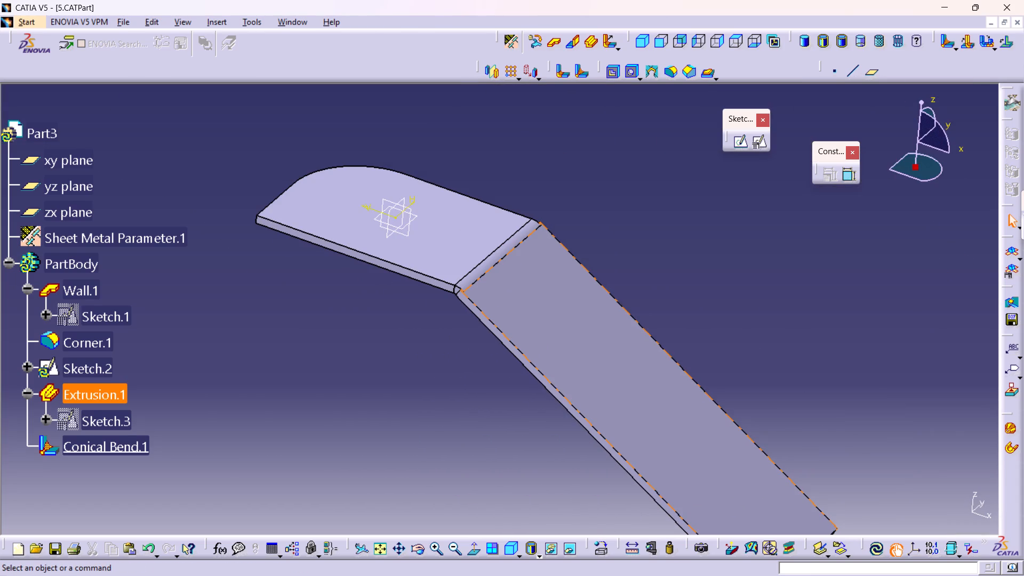
{"action": "middle_click_drag", "start_coordinate": [455, 316], "coordinate": [460, 328]}
{"action": "right_click", "coordinate": [455, 316]}
{"action": "middle_click_drag", "start_coordinate": [522, 329], "coordinate": [508, 293]}
{"action": "right_click", "coordinate": [522, 329]}
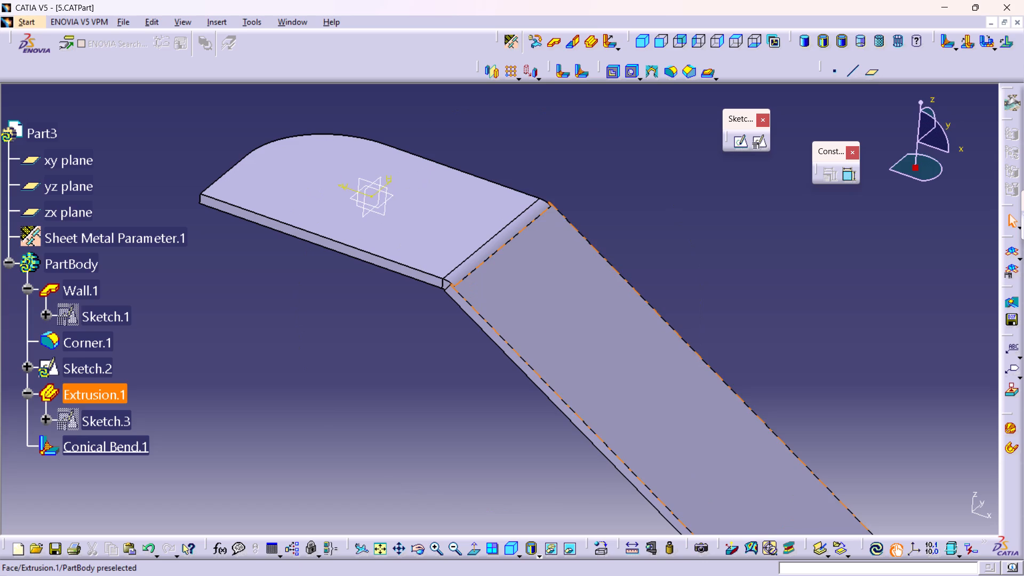
{"action": "key", "text": "ctrl+z"}
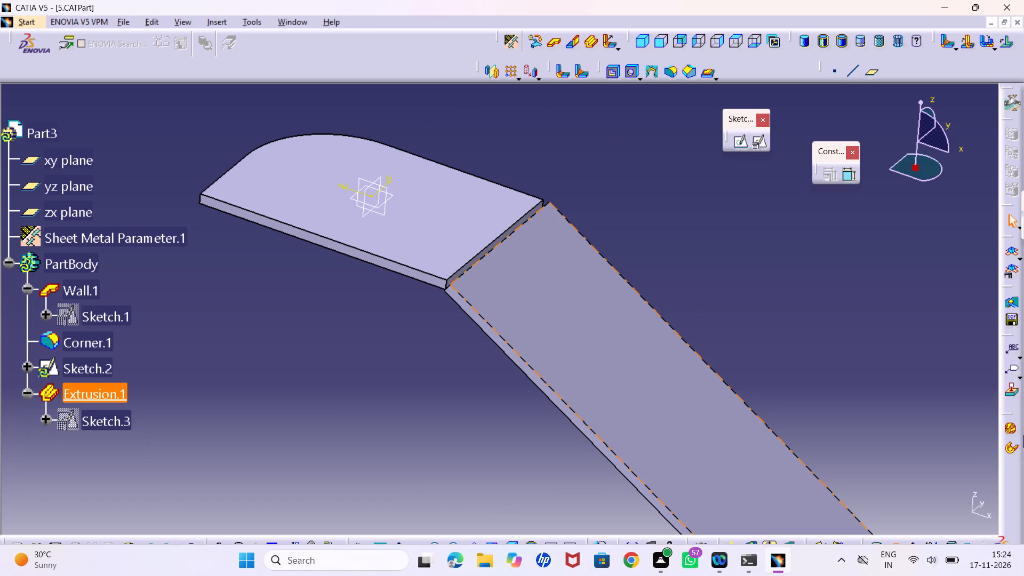
Examine the joint between Wall.1 and the slanted extrusion from several sides, ending in the isometric view.
{"action": "middle_click_drag", "start_coordinate": [378, 395], "coordinate": [378, 394]}
{"action": "right_click", "coordinate": [378, 395]}
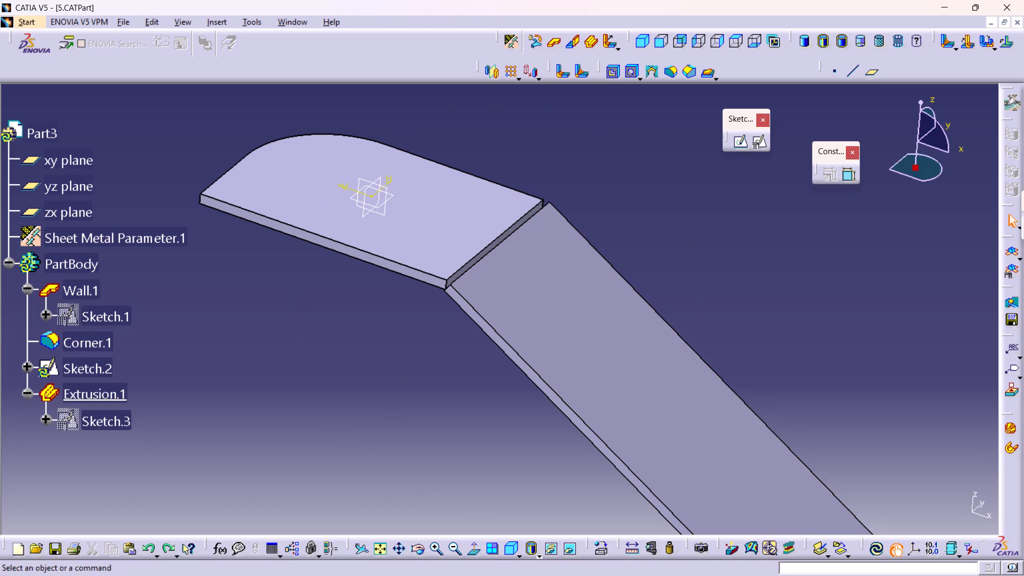
{"action": "middle_click_drag", "start_coordinate": [378, 394], "coordinate": [350, 293]}
{"action": "right_click", "coordinate": [378, 394]}
{"action": "middle_click_drag", "start_coordinate": [350, 293], "coordinate": [452, 279]}
{"action": "right_click_drag", "start_coordinate": [372, 277], "coordinate": [452, 279]}
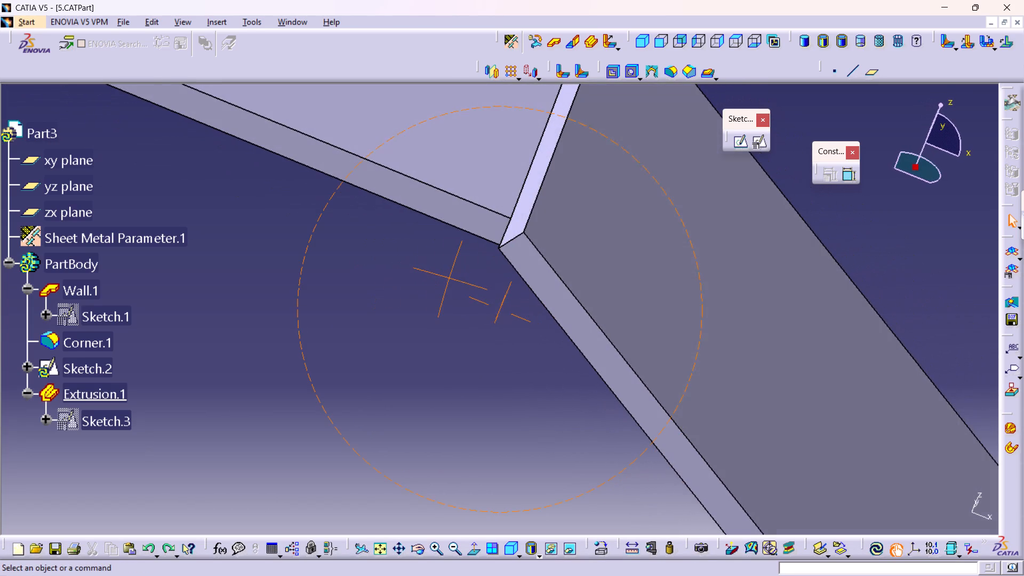
{"action": "right_click_drag", "start_coordinate": [452, 279], "coordinate": [453, 279]}
{"action": "middle_click_drag", "start_coordinate": [452, 279], "coordinate": [453, 279]}
{"action": "middle_click_drag", "start_coordinate": [481, 267], "coordinate": [480, 204]}
{"action": "right_click_drag", "start_coordinate": [481, 266], "coordinate": [481, 255]}
{"action": "middle_click_drag", "start_coordinate": [508, 211], "coordinate": [494, 171]}
{"action": "right_click", "coordinate": [508, 211]}
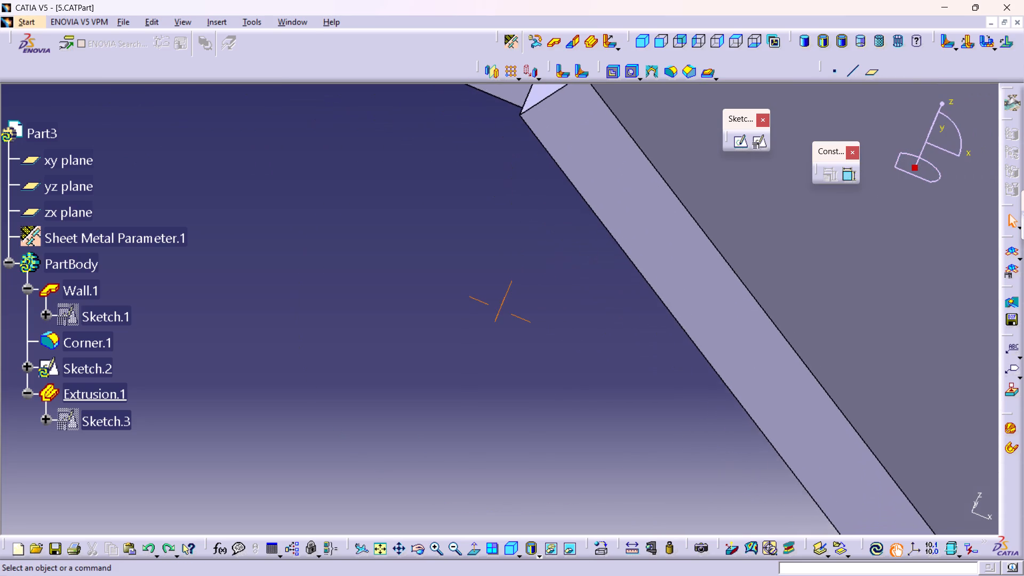
{"action": "middle_click_drag", "start_coordinate": [494, 171], "coordinate": [494, 170]}
{"action": "middle_click_drag", "start_coordinate": [490, 184], "coordinate": [468, 236]}
{"action": "middle_click_drag", "start_coordinate": [492, 185], "coordinate": [480, 217]}
{"action": "right_click_drag", "start_coordinate": [492, 185], "coordinate": [480, 217]}
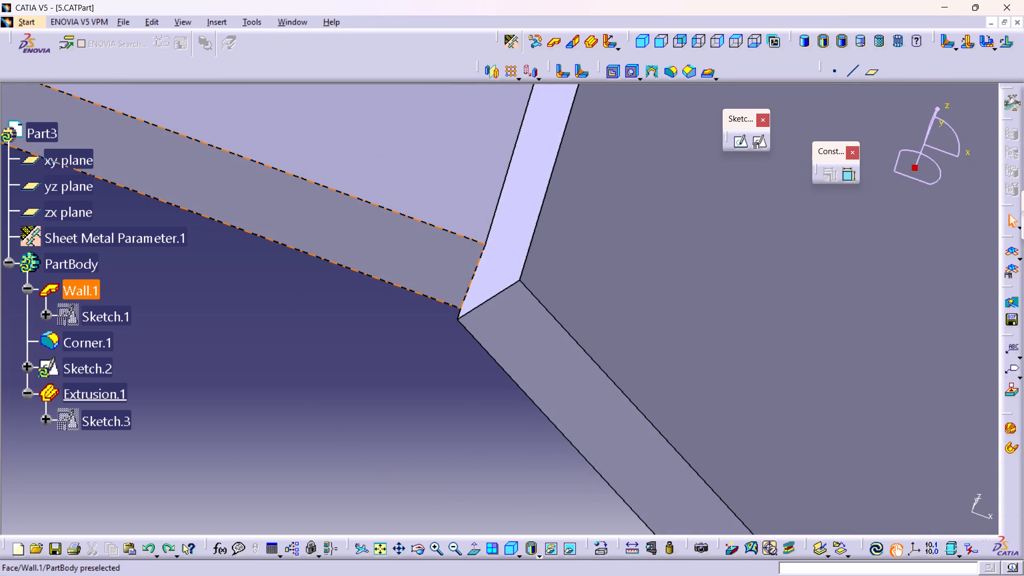
{"action": "middle_click_drag", "start_coordinate": [446, 289], "coordinate": [594, 129]}
{"action": "right_click_drag", "start_coordinate": [446, 289], "coordinate": [594, 129]}
{"action": "middle_click_drag", "start_coordinate": [581, 153], "coordinate": [498, 267]}
{"action": "middle_click_drag", "start_coordinate": [612, 226], "coordinate": [428, 355]}
{"action": "right_click_drag", "start_coordinate": [587, 248], "coordinate": [428, 355]}
{"action": "middle_click_drag", "start_coordinate": [563, 263], "coordinate": [455, 496]}
{"action": "middle_click_drag", "start_coordinate": [538, 353], "coordinate": [486, 462]}
{"action": "middle_click_drag", "start_coordinate": [498, 373], "coordinate": [470, 230]}
{"action": "right_click_drag", "start_coordinate": [498, 373], "coordinate": [496, 363]}
{"action": "middle_click_drag", "start_coordinate": [436, 277], "coordinate": [429, 243]}
{"action": "right_click_drag", "start_coordinate": [436, 277], "coordinate": [435, 266]}
{"action": "middle_click_drag", "start_coordinate": [429, 286], "coordinate": [426, 340]}
{"action": "right_click_drag", "start_coordinate": [431, 293], "coordinate": [426, 340]}
{"action": "middle_click_drag", "start_coordinate": [645, 396], "coordinate": [532, 107]}
{"action": "middle_click_drag", "start_coordinate": [545, 391], "coordinate": [545, 221]}
{"action": "middle_click_drag", "start_coordinate": [423, 370], "coordinate": [411, 420]}
{"action": "right_click_drag", "start_coordinate": [423, 370], "coordinate": [411, 418]}
{"action": "middle_click_drag", "start_coordinate": [515, 392], "coordinate": [582, 529]}
{"action": "right_click", "coordinate": [515, 392]}
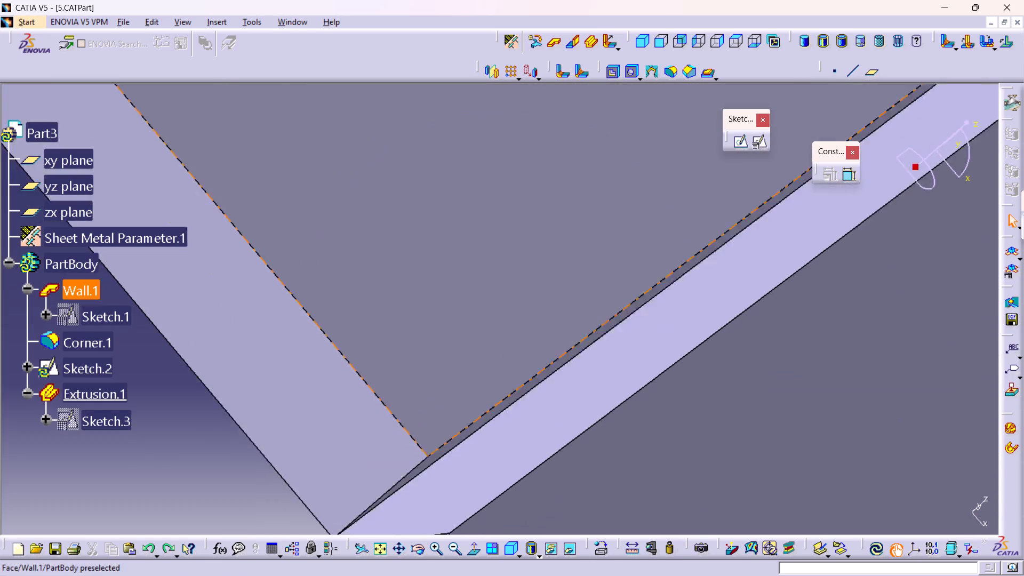
{"action": "middle_click_drag", "start_coordinate": [582, 529], "coordinate": [623, 575]}
{"action": "middle_click_drag", "start_coordinate": [567, 452], "coordinate": [577, 494]}
{"action": "right_click", "coordinate": [522, 358]}
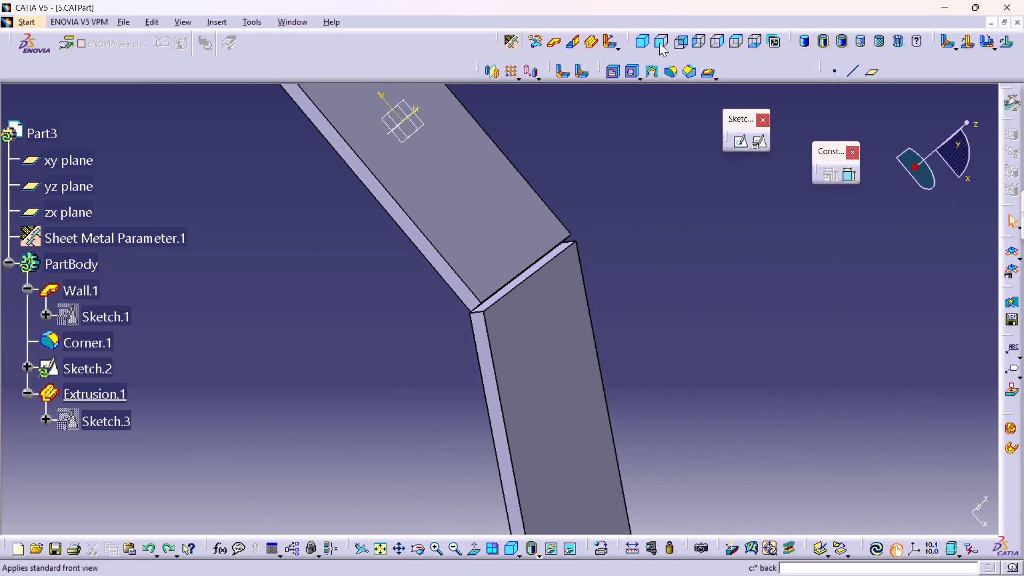
{"action": "left_click", "coordinate": [642, 37]}
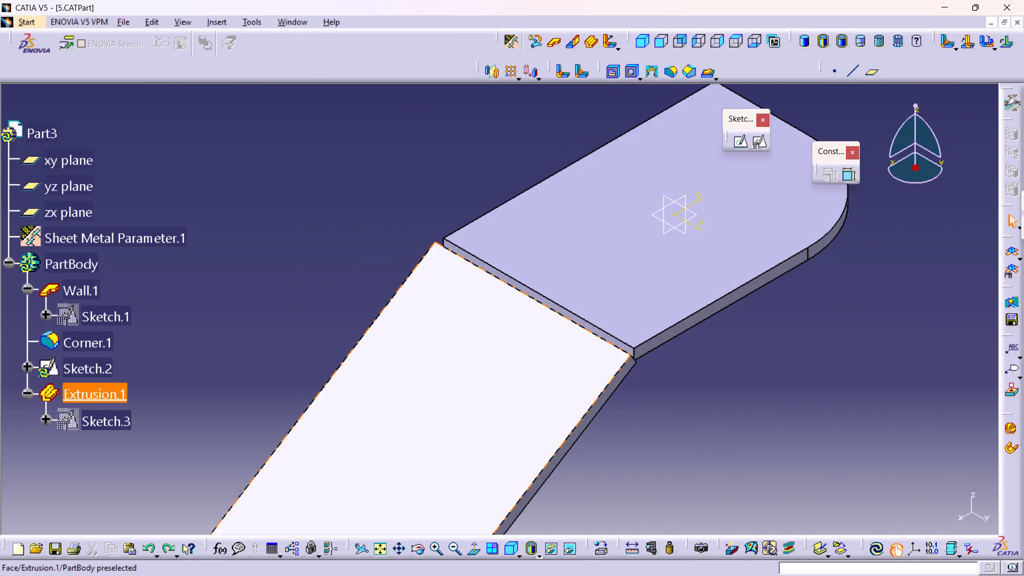
{"action": "middle_click_drag", "start_coordinate": [493, 412], "coordinate": [583, 477]}
{"action": "right_click", "coordinate": [493, 412]}
{"action": "left_click", "coordinate": [631, 437]}
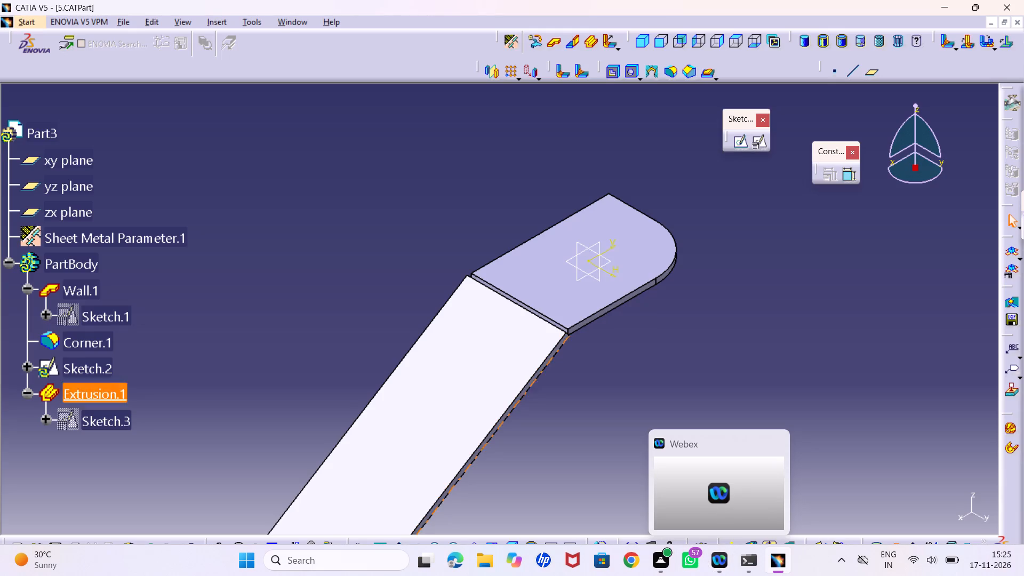
Save the clip part 5.CATPart.
{"action": "key", "text": "ctrl+s"}
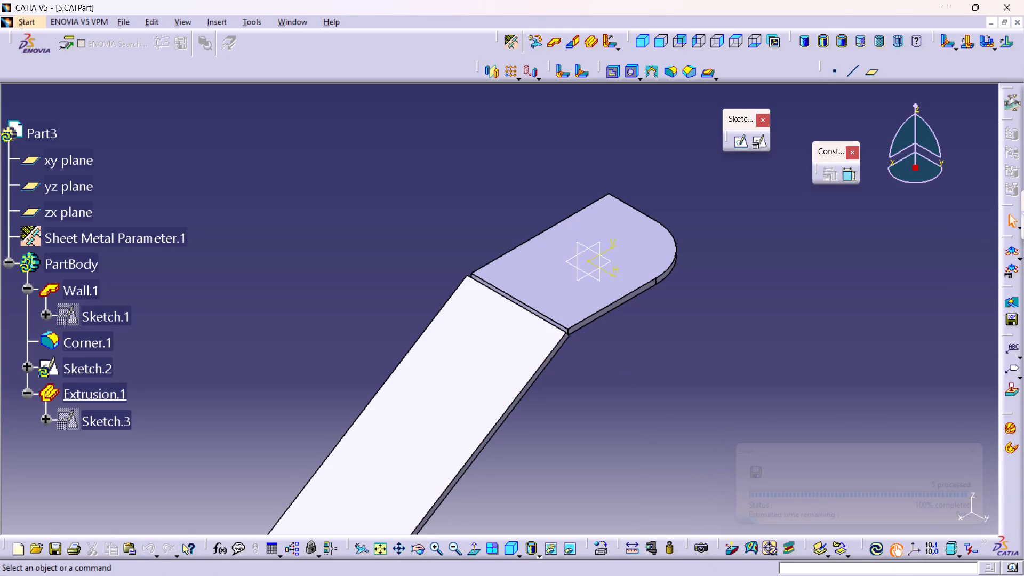
{"action": "key", "text": "ctrl+s"}
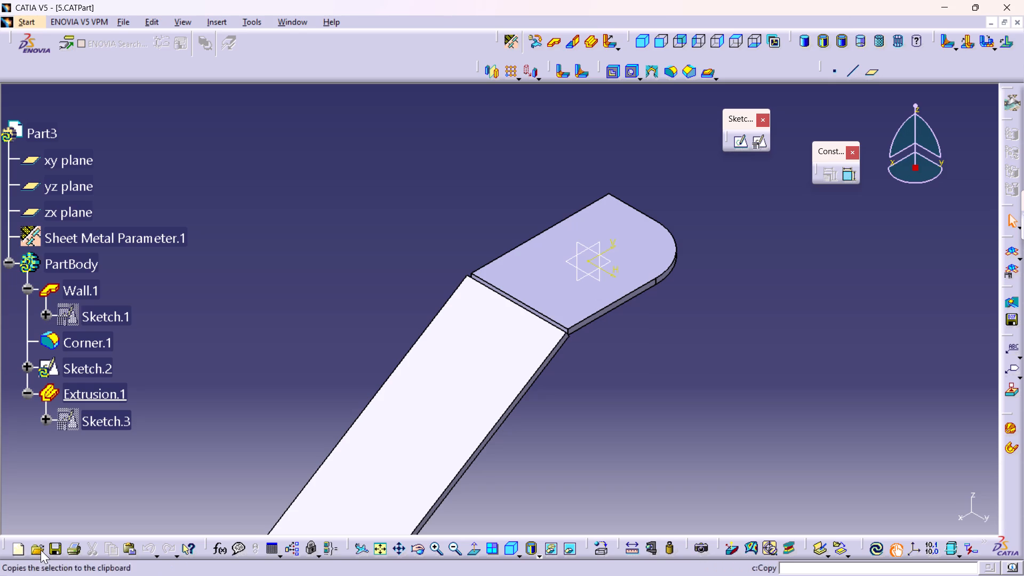
Open the existing part 4.CATPart from the wireframe folder.
{"action": "left_click", "coordinate": [40, 550]}
{"action": "scroll", "coordinate": [592, 271], "scroll_direction": "down", "scroll_amount": 1}
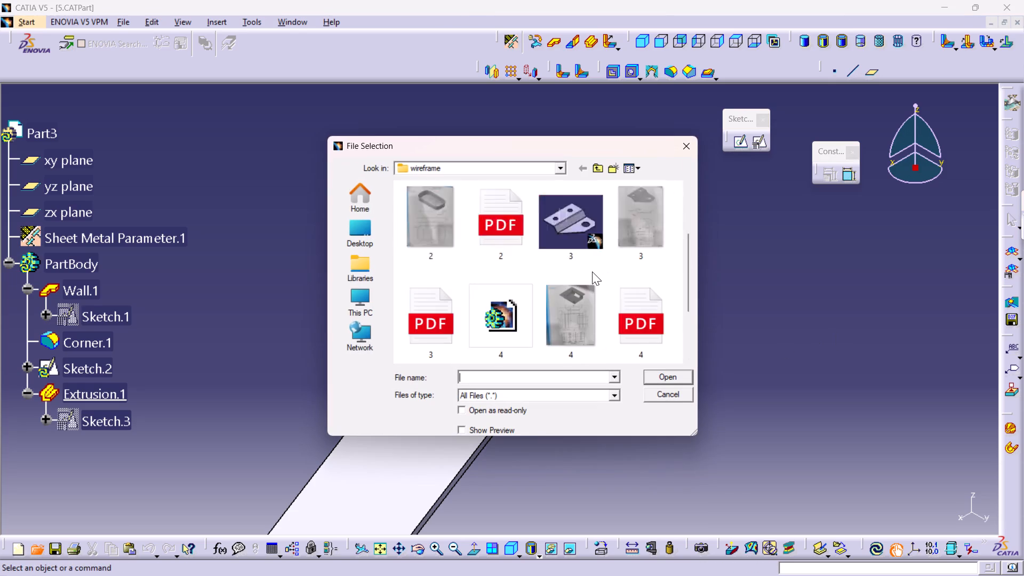
{"action": "scroll", "coordinate": [592, 271], "scroll_direction": "down", "scroll_amount": 1}
{"action": "double_click", "coordinate": [517, 221]}
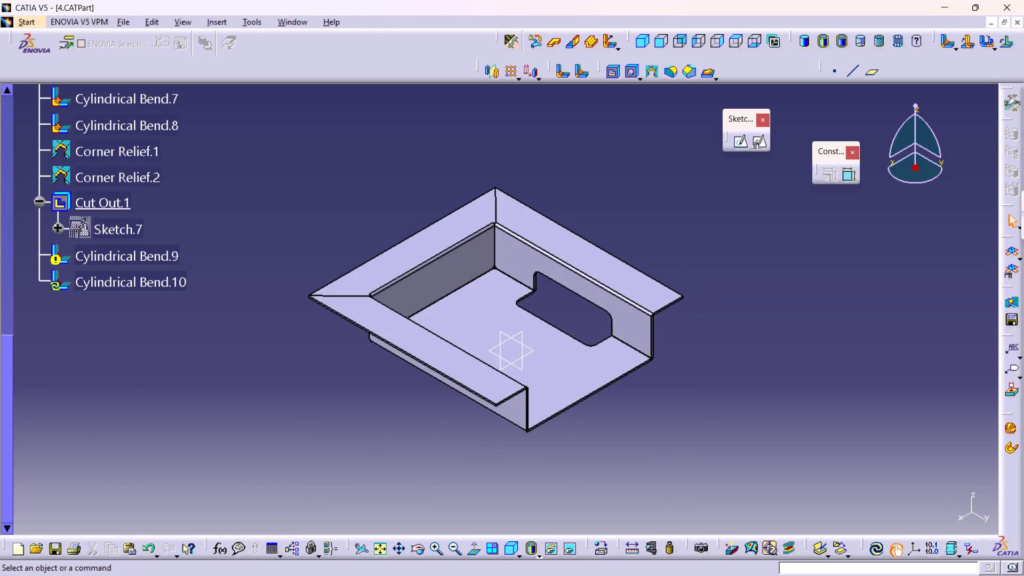
Review the dimensions and constraints in the sketches of Wall.1, Wall.2 and Wall.4.
{"action": "scroll", "coordinate": [113, 238], "scroll_direction": "up", "scroll_amount": 5}
{"action": "scroll", "coordinate": [110, 194], "scroll_direction": "up", "scroll_amount": 2}
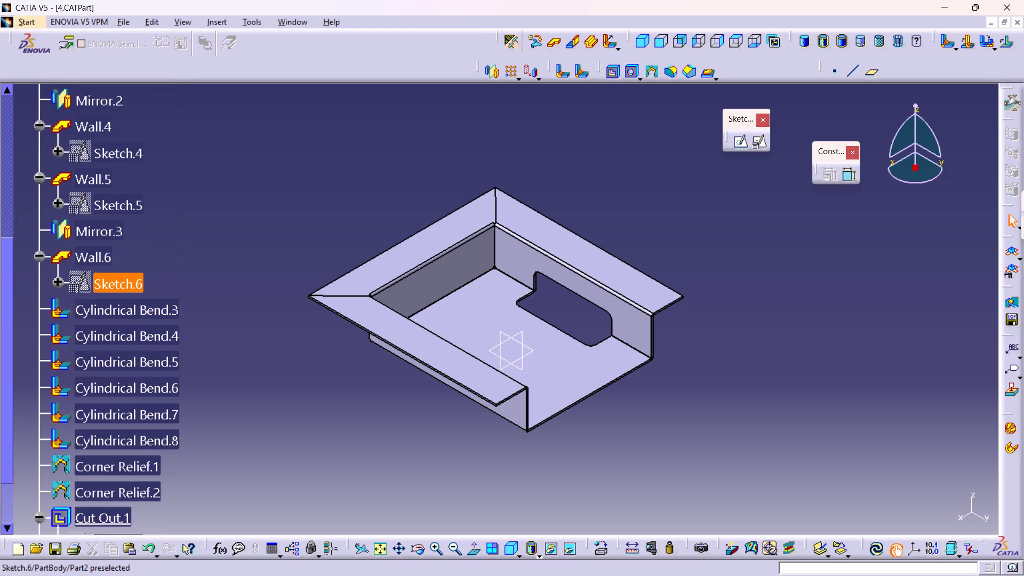
{"action": "scroll", "coordinate": [110, 194], "scroll_direction": "up", "scroll_amount": 7}
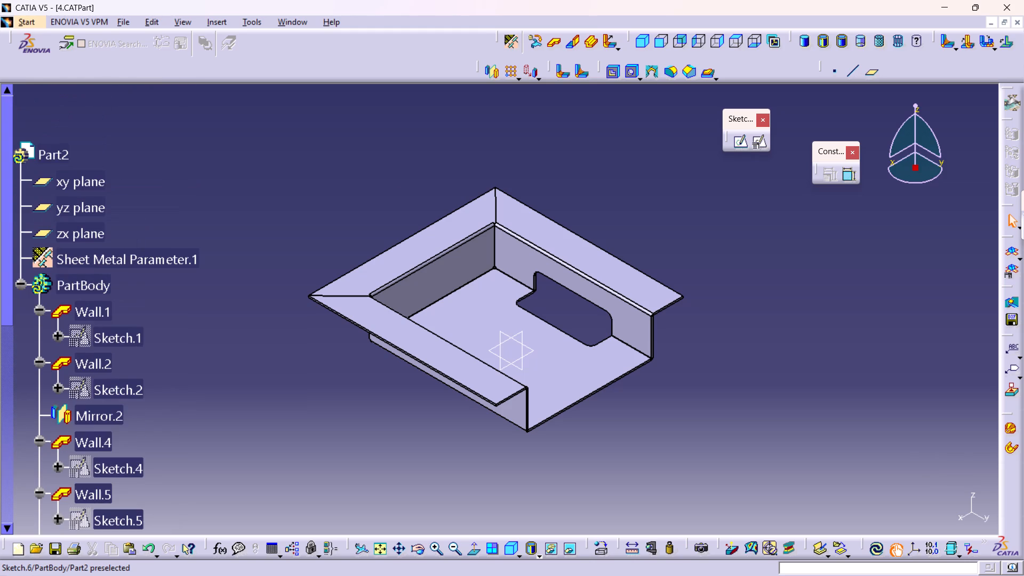
{"action": "double_click", "coordinate": [117, 337]}
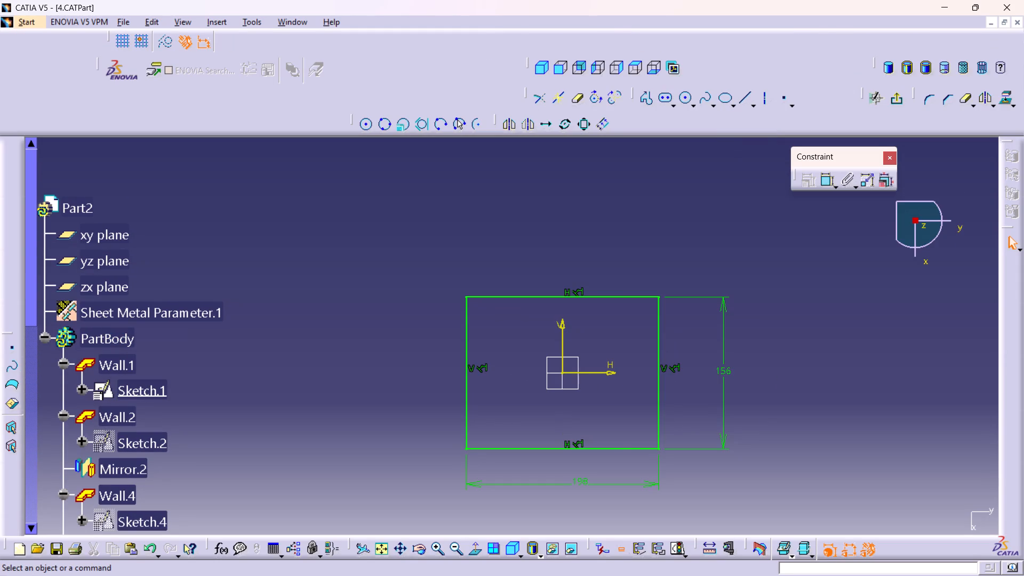
{"action": "scroll", "coordinate": [144, 384], "scroll_direction": "down", "scroll_amount": 1}
{"action": "double_click", "coordinate": [133, 406]}
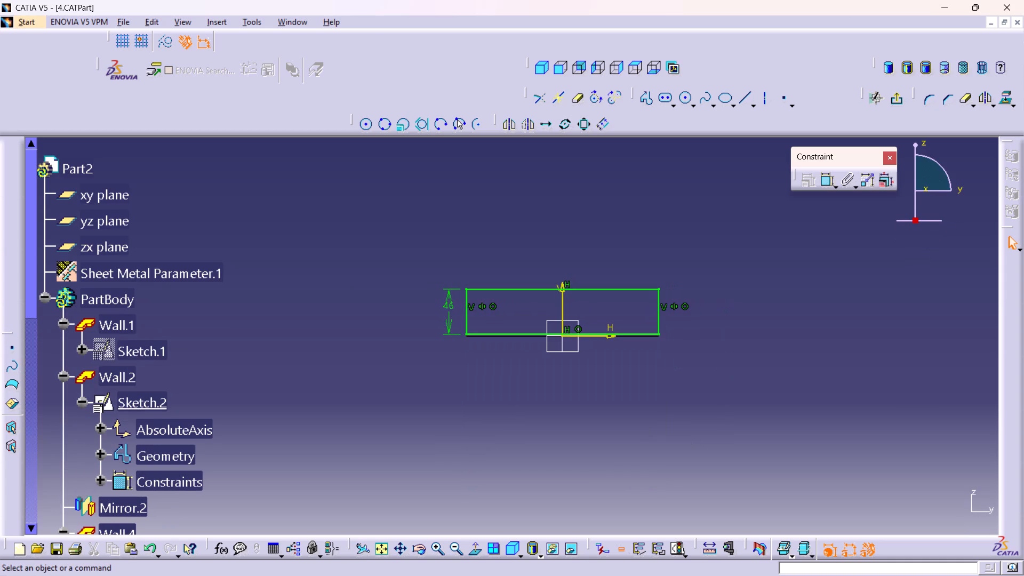
{"action": "scroll", "coordinate": [133, 406], "scroll_direction": "down", "scroll_amount": 3}
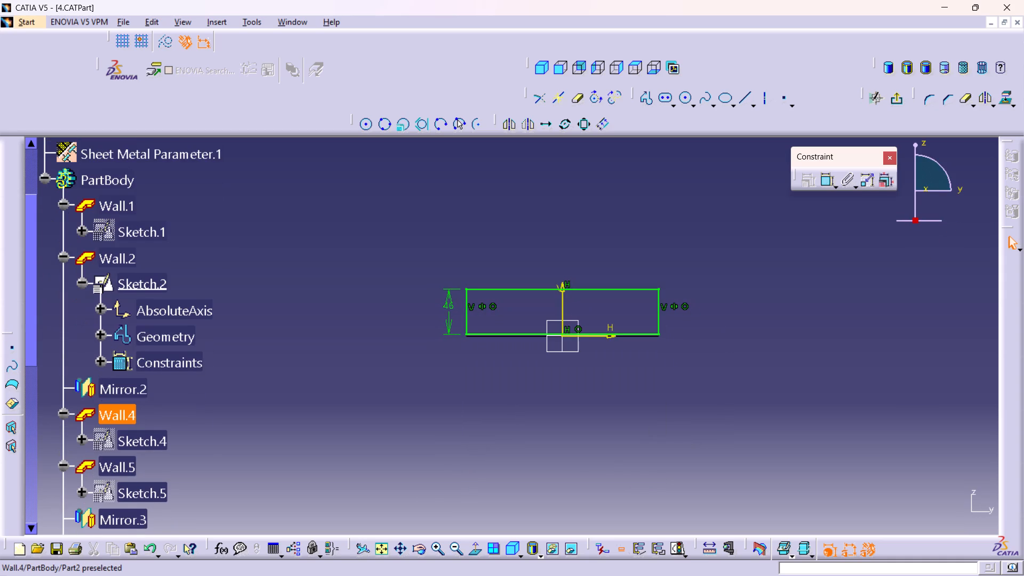
{"action": "scroll", "coordinate": [112, 422], "scroll_direction": "down", "scroll_amount": 1}
{"action": "double_click", "coordinate": [139, 403]}
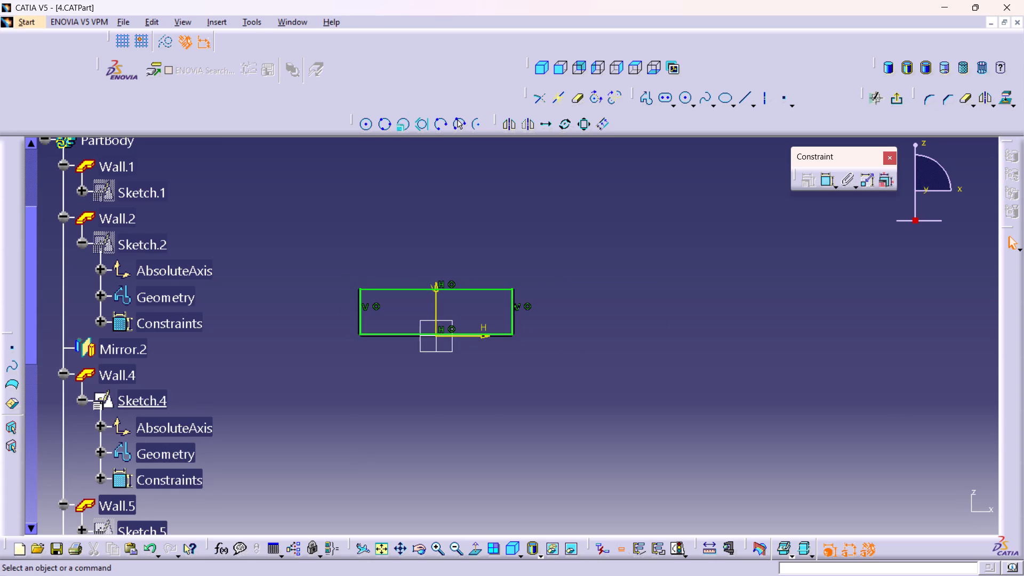
Review the flange profiles in Sketch.5 of Wall.5 and Sketch.6 of Wall.6.
{"action": "scroll", "coordinate": [174, 376], "scroll_direction": "down", "scroll_amount": 2}
{"action": "left_click", "coordinate": [133, 446]}
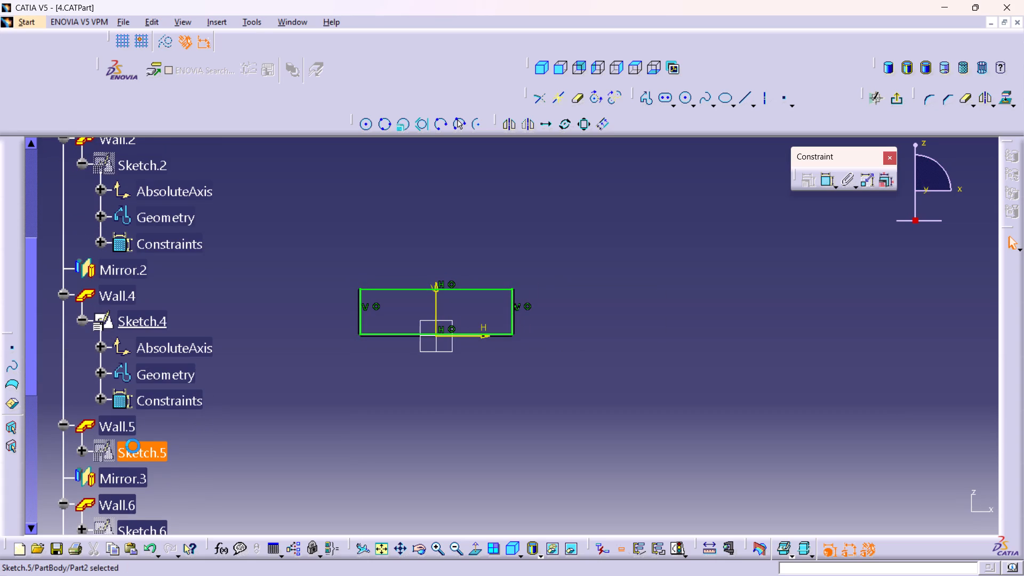
{"action": "left_click", "coordinate": [133, 446]}
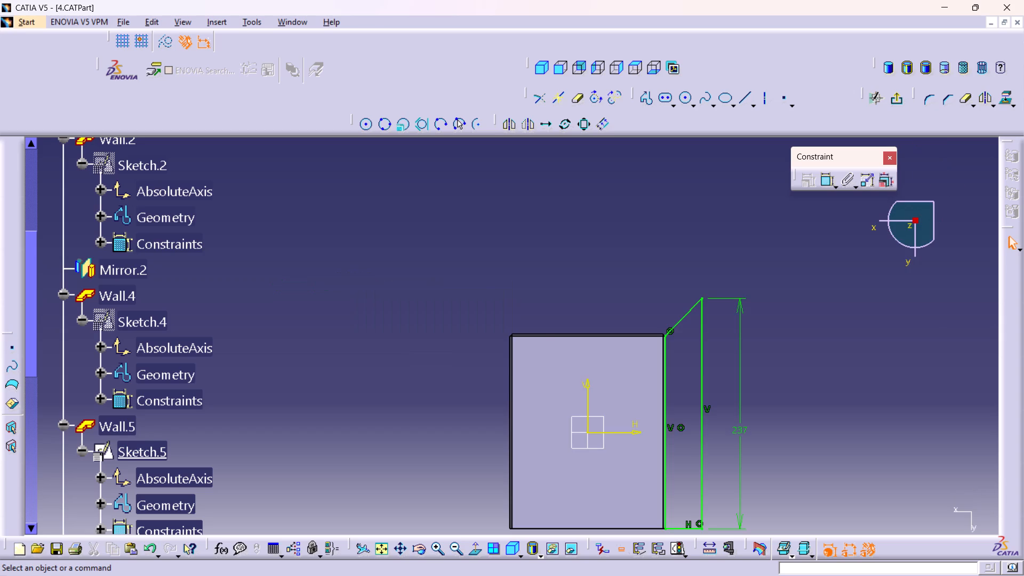
{"action": "middle_click_drag", "start_coordinate": [298, 400], "coordinate": [281, 336]}
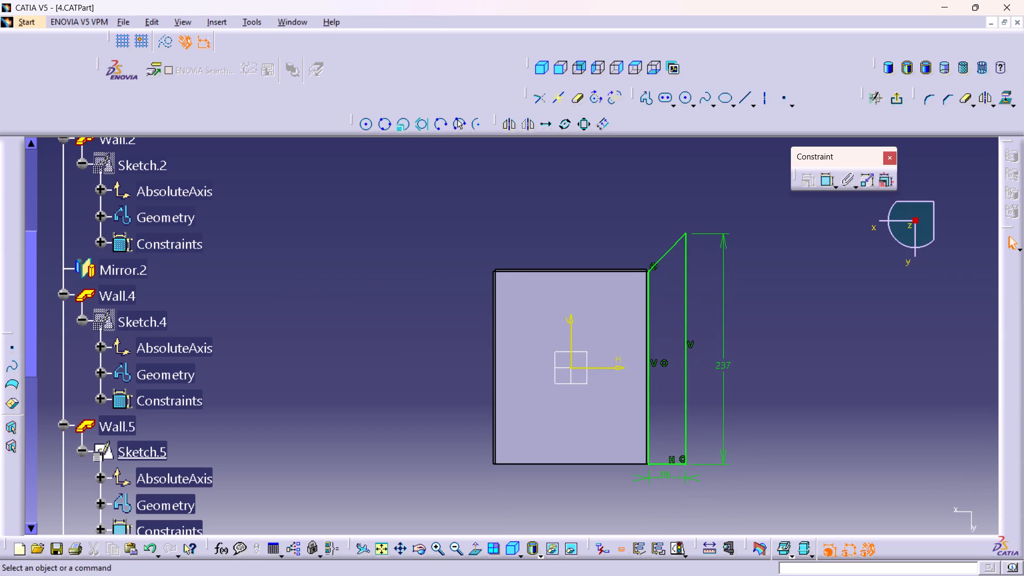
{"action": "scroll", "coordinate": [172, 396], "scroll_direction": "down", "scroll_amount": 2}
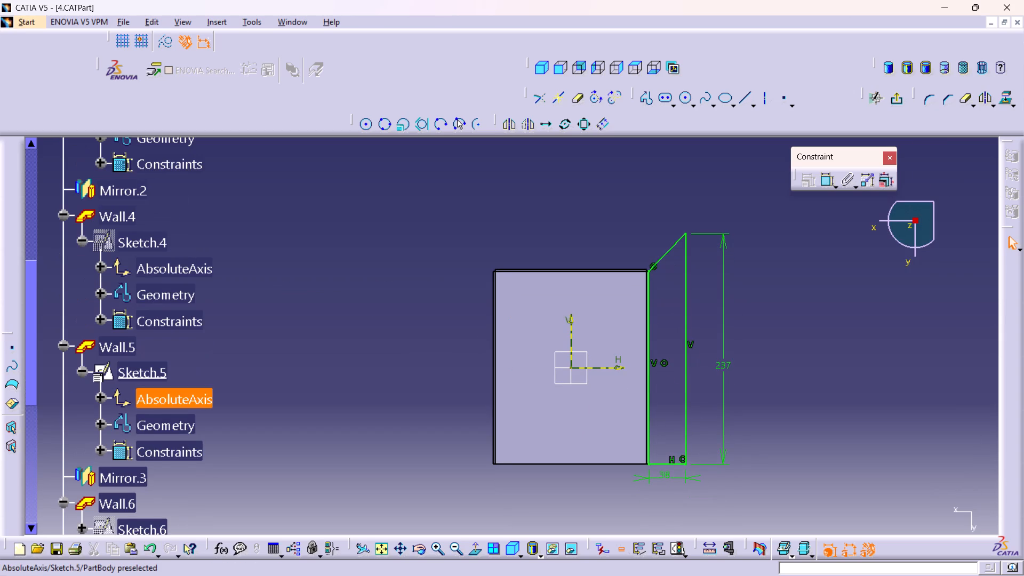
{"action": "scroll", "coordinate": [171, 408], "scroll_direction": "down", "scroll_amount": 1}
{"action": "double_click", "coordinate": [134, 488]}
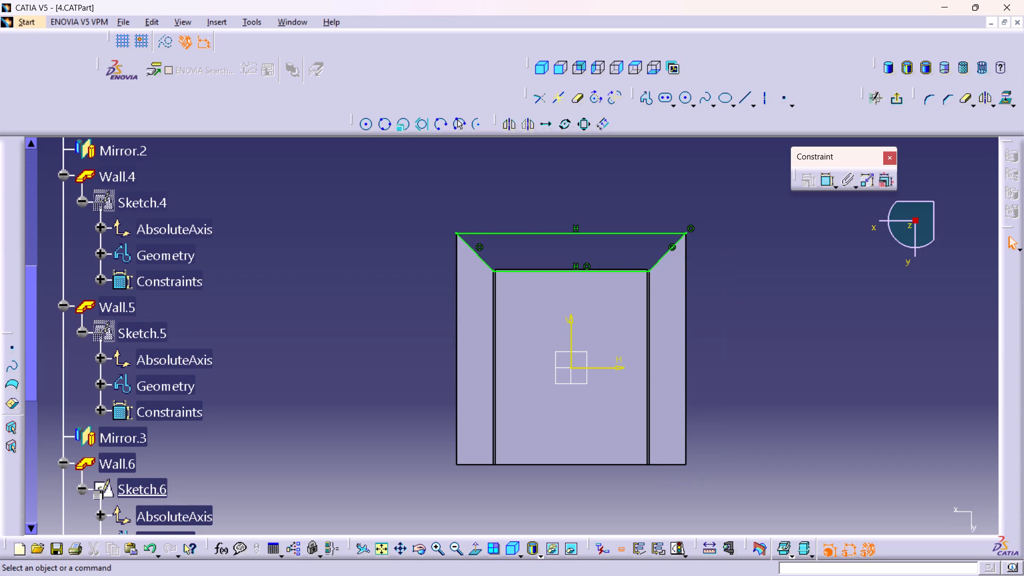
Review the cut-out profile in Sketch.7 and look back through the feature tree.
{"action": "scroll", "coordinate": [207, 400], "scroll_direction": "down", "scroll_amount": 7}
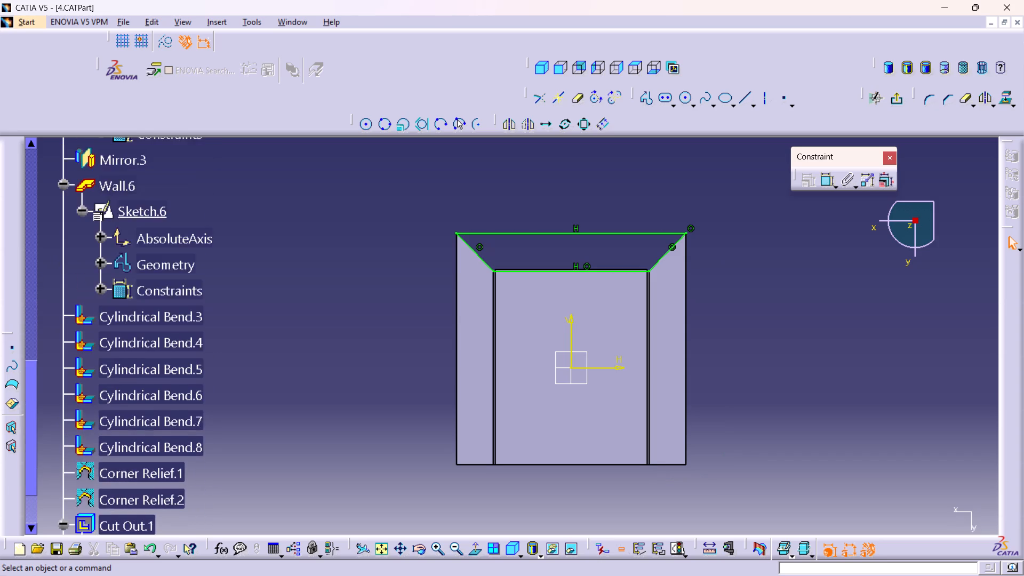
{"action": "scroll", "coordinate": [169, 413], "scroll_direction": "down", "scroll_amount": 3}
{"action": "double_click", "coordinate": [145, 430]}
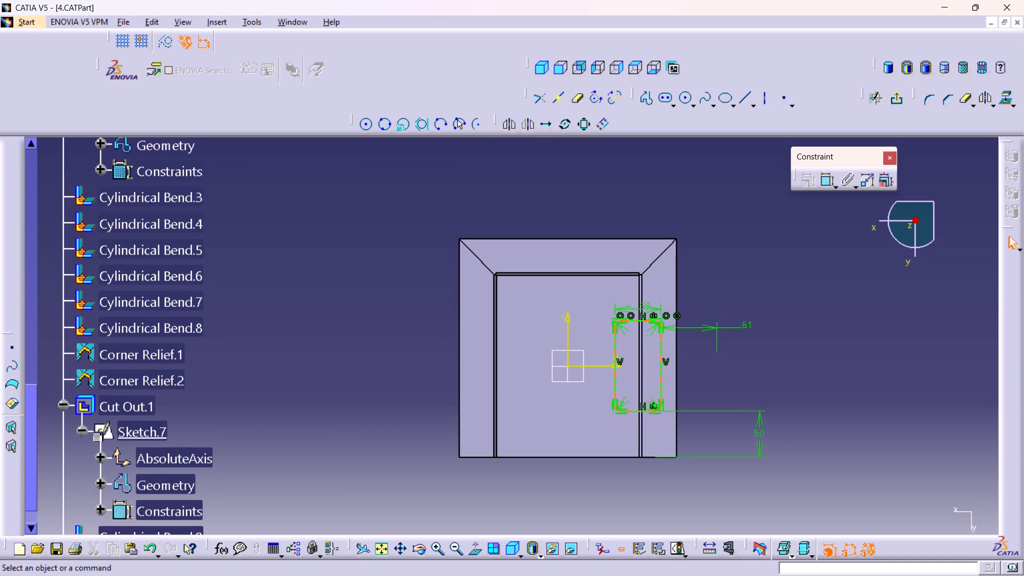
{"action": "scroll", "coordinate": [124, 357], "scroll_direction": "up", "scroll_amount": 8}
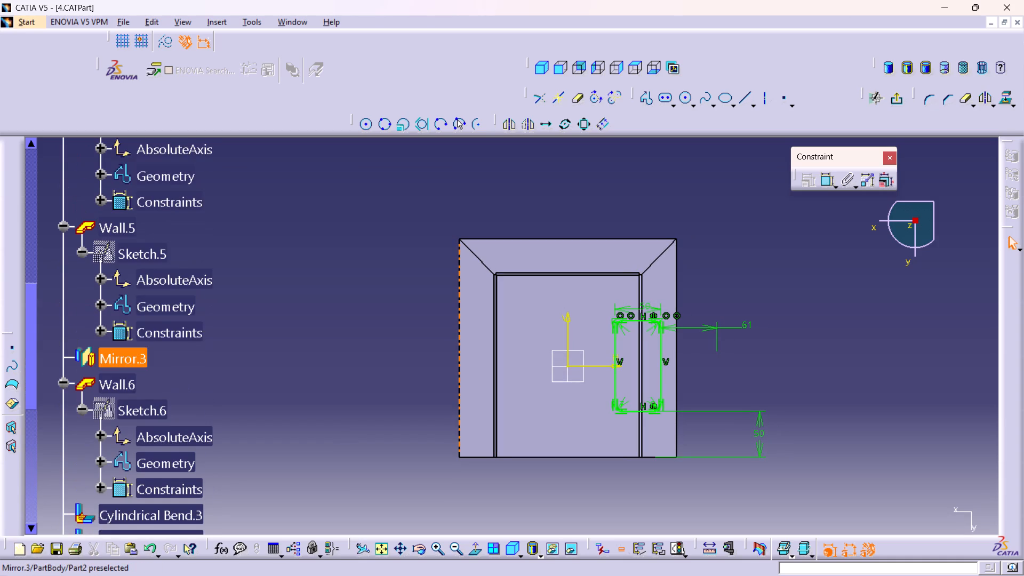
{"action": "scroll", "coordinate": [144, 350], "scroll_direction": "up", "scroll_amount": 14}
{"action": "scroll", "coordinate": [147, 345], "scroll_direction": "down", "scroll_amount": 4}
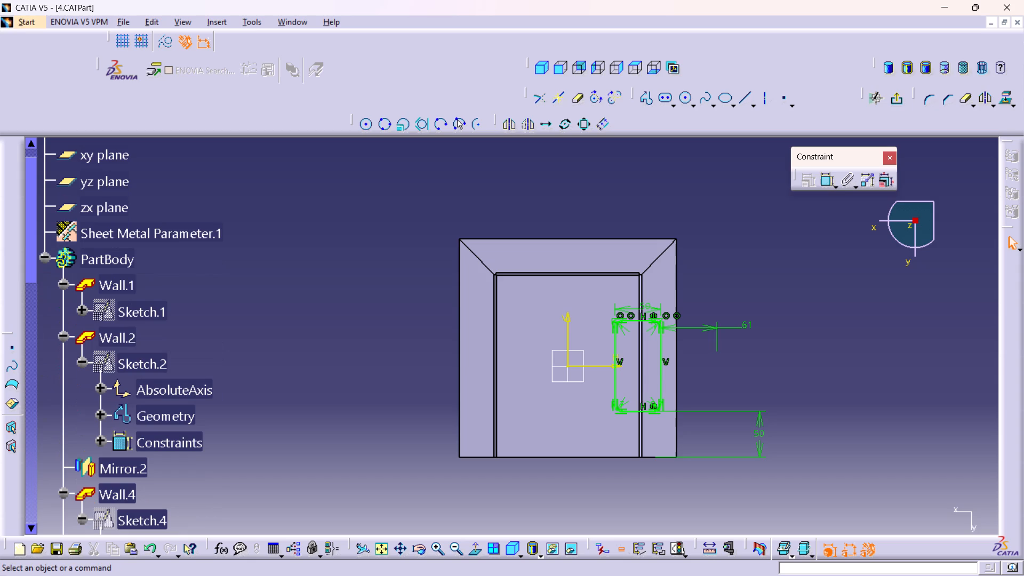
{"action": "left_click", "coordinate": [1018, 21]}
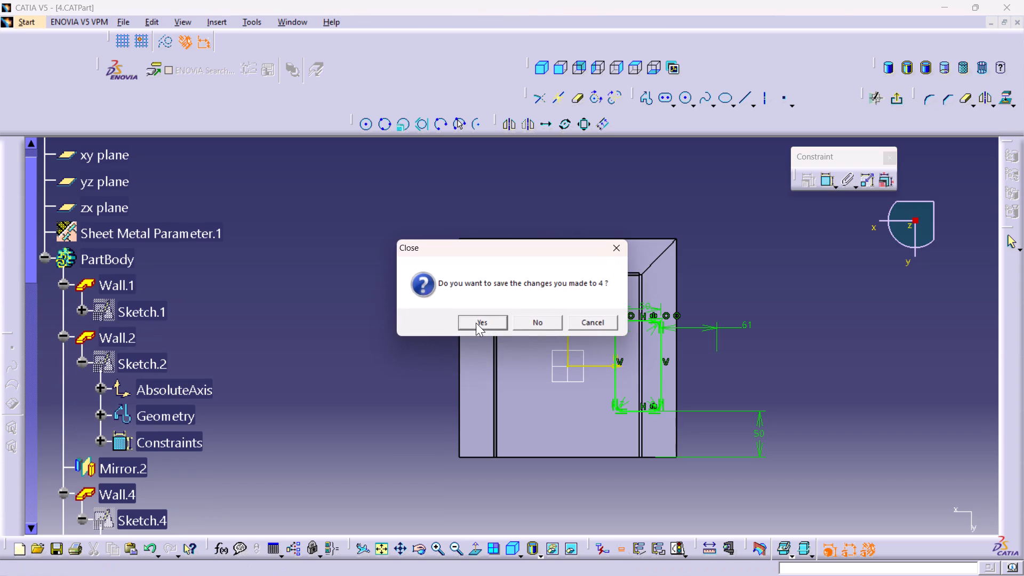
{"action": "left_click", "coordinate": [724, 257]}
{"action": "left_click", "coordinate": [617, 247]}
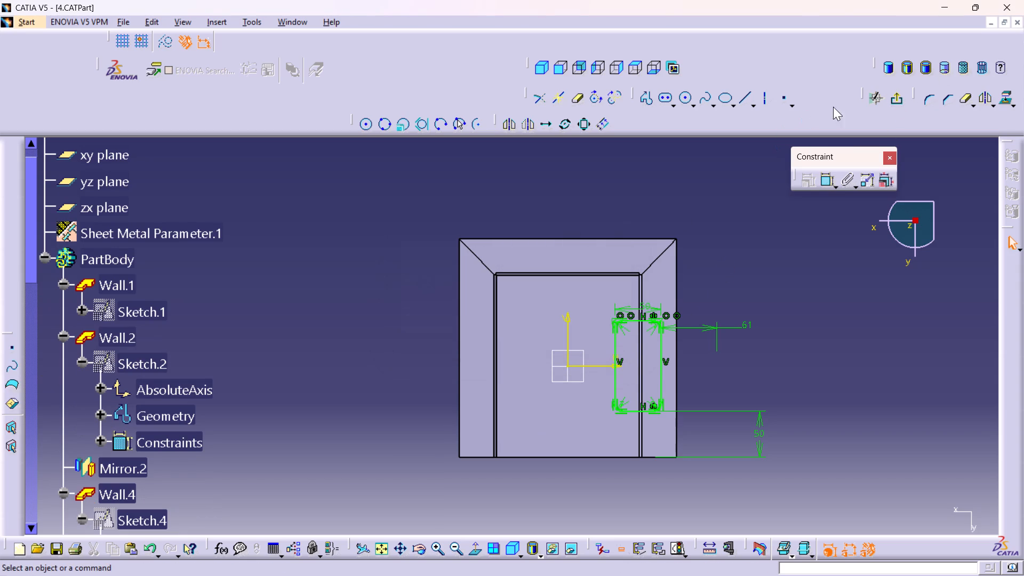
Exit the cut-out sketch and close 4.CATPart, saving its changes.
{"action": "left_click", "coordinate": [900, 100]}
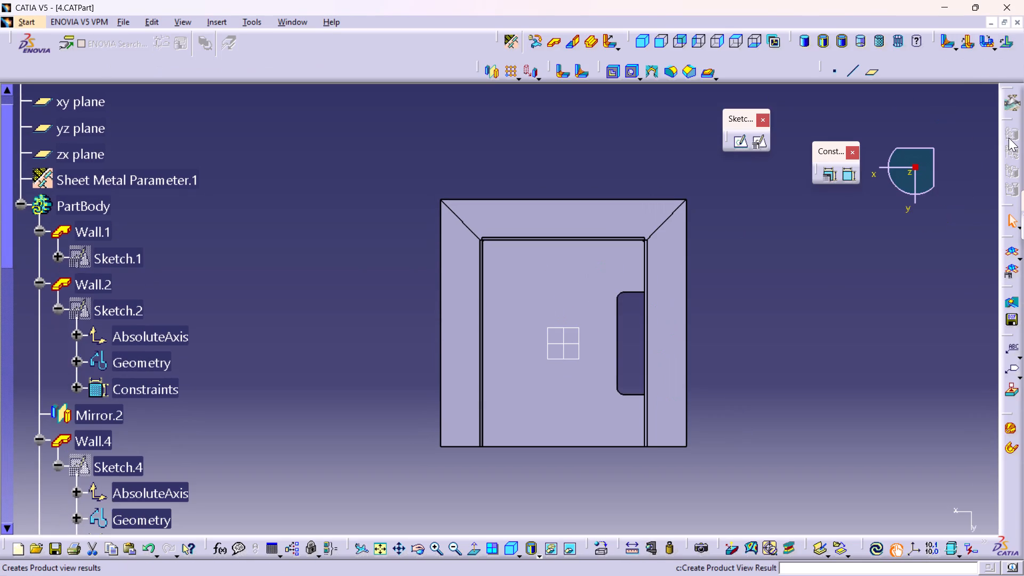
{"action": "left_click", "coordinate": [1020, 19]}
{"action": "left_click", "coordinate": [478, 317]}
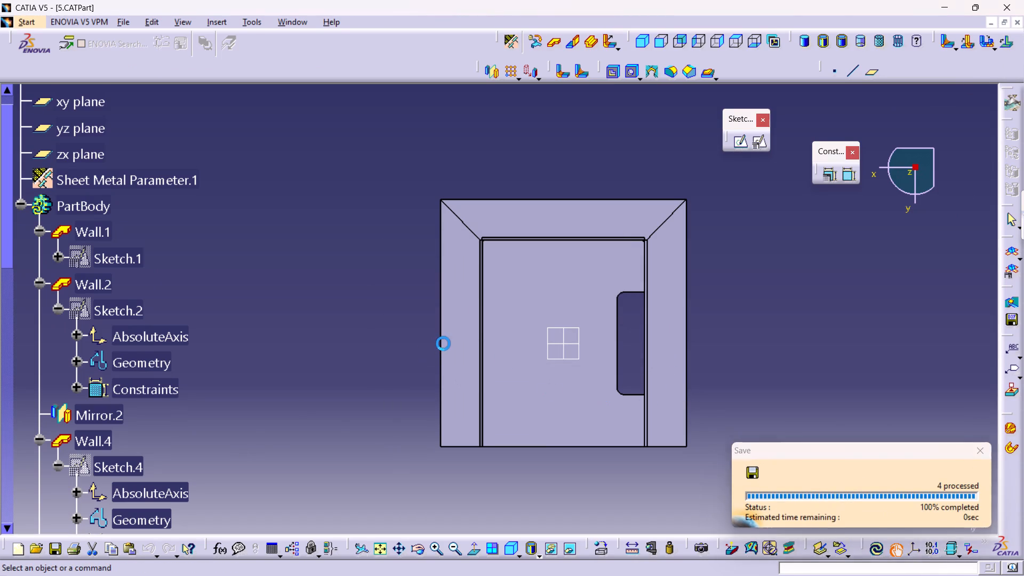
Add a cylindrical bend between the flat plate Wall.1 and the slanted wall Extrusion.1.
{"action": "middle_click_drag", "start_coordinate": [491, 409], "coordinate": [461, 351]}
{"action": "right_click", "coordinate": [491, 409]}
{"action": "middle_click_drag", "start_coordinate": [522, 403], "coordinate": [544, 449]}
{"action": "right_click", "coordinate": [522, 403]}
{"action": "middle_click_drag", "start_coordinate": [565, 409], "coordinate": [584, 441]}
{"action": "right_click", "coordinate": [565, 409]}
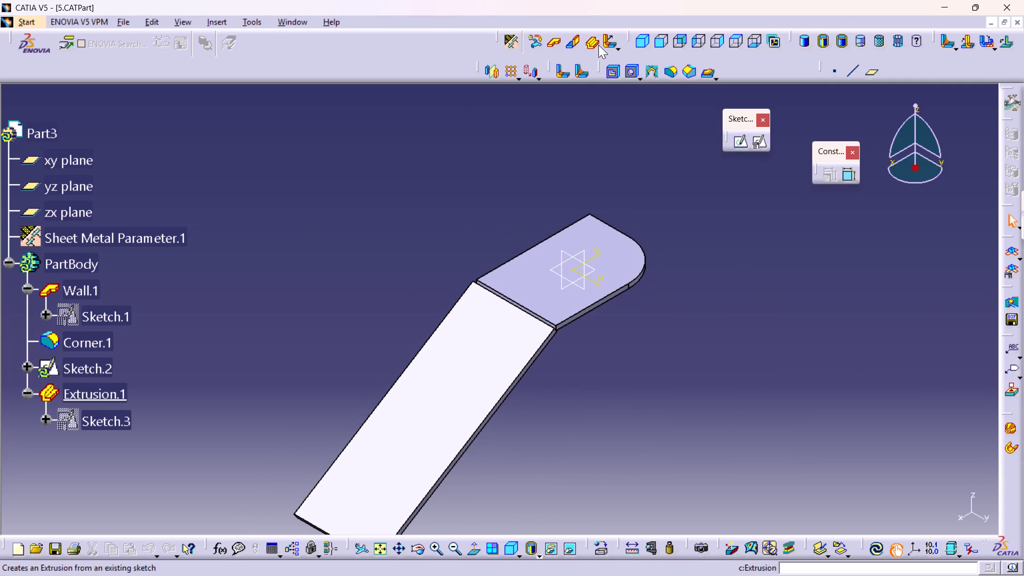
{"action": "double_click", "coordinate": [561, 74]}
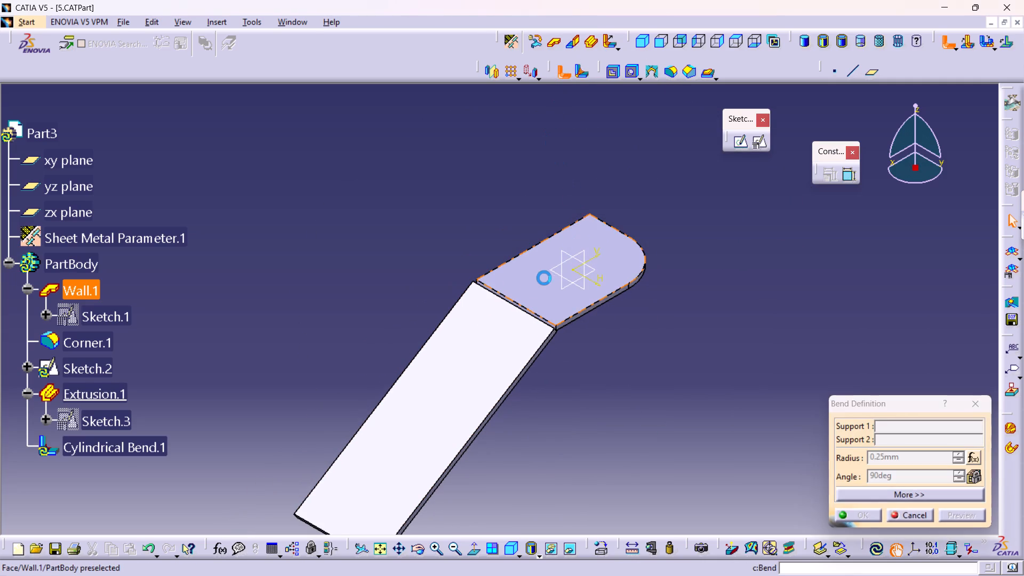
{"action": "left_click", "coordinate": [530, 286]}
{"action": "left_click", "coordinate": [498, 332]}
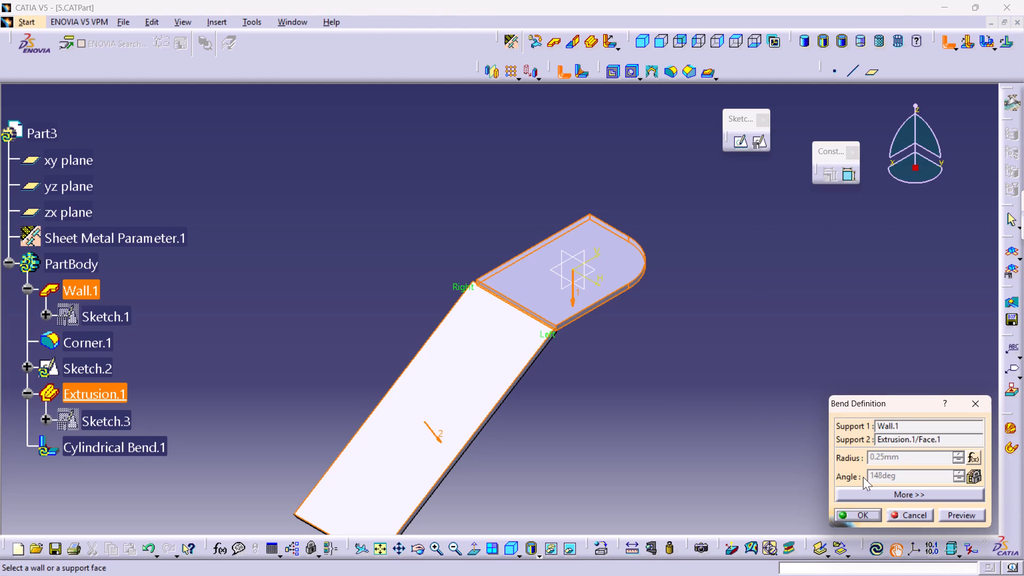
{"action": "left_click", "coordinate": [859, 516]}
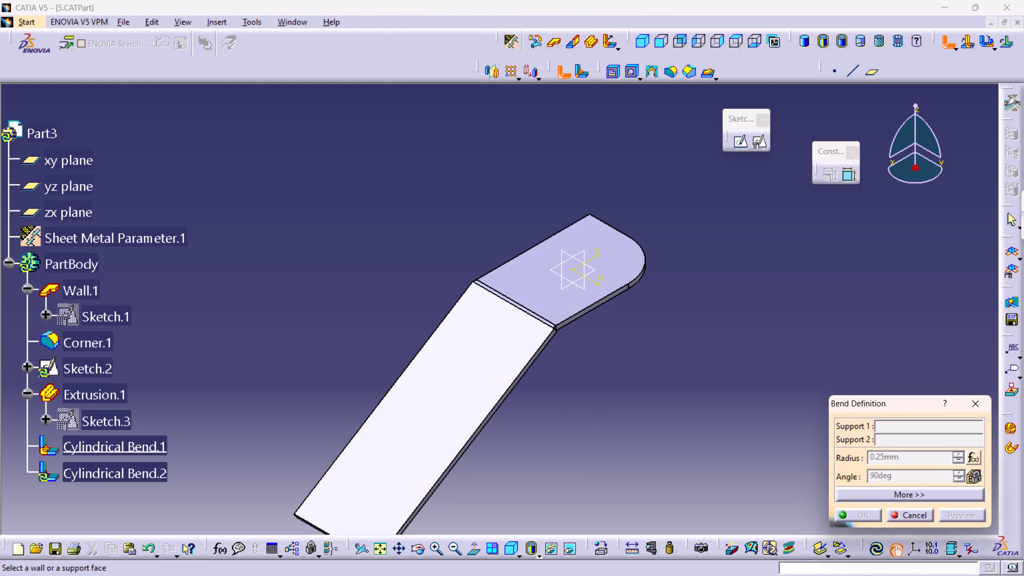
{"action": "left_click", "coordinate": [977, 408]}
Examine the bend and the corner gap between the flat plate and the slanted wall from several sides.
{"action": "middle_click_drag", "start_coordinate": [575, 471], "coordinate": [493, 338]}
{"action": "right_click", "coordinate": [574, 469]}
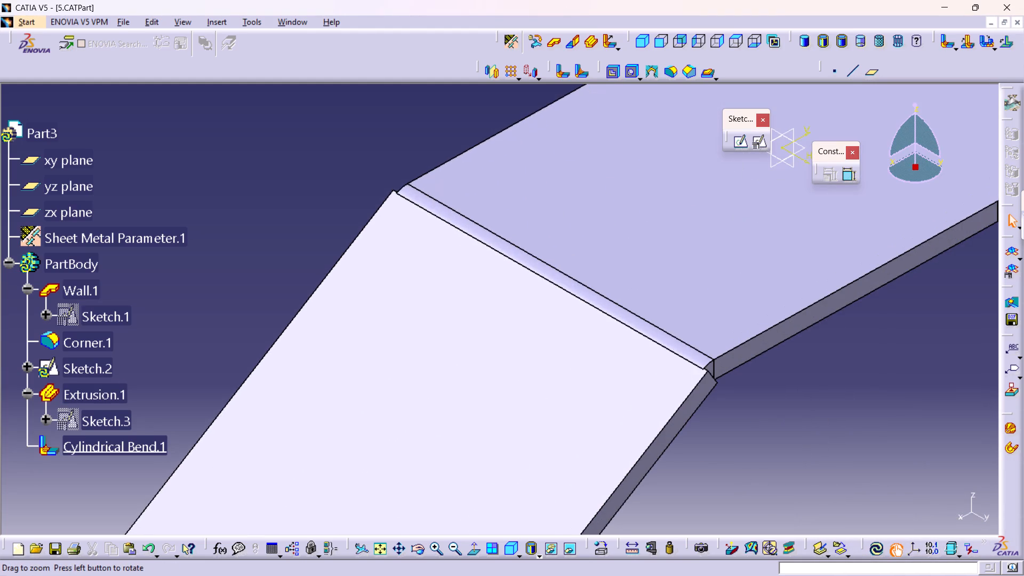
{"action": "middle_click_drag", "start_coordinate": [305, 464], "coordinate": [385, 444]}
{"action": "right_click_drag", "start_coordinate": [305, 464], "coordinate": [385, 444]}
{"action": "middle_click_drag", "start_coordinate": [287, 463], "coordinate": [472, 510]}
{"action": "right_click_drag", "start_coordinate": [310, 479], "coordinate": [472, 510]}
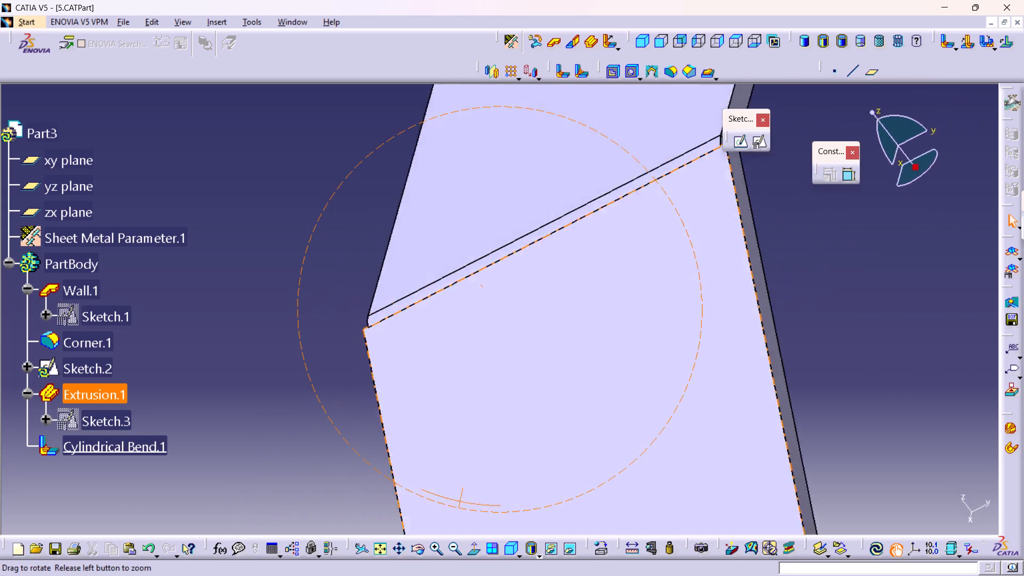
{"action": "right_click_drag", "start_coordinate": [472, 510], "coordinate": [606, 455]}
{"action": "middle_click_drag", "start_coordinate": [472, 510], "coordinate": [606, 455]}
{"action": "middle_click_drag", "start_coordinate": [309, 462], "coordinate": [389, 317]}
{"action": "right_click_drag", "start_coordinate": [306, 461], "coordinate": [388, 319]}
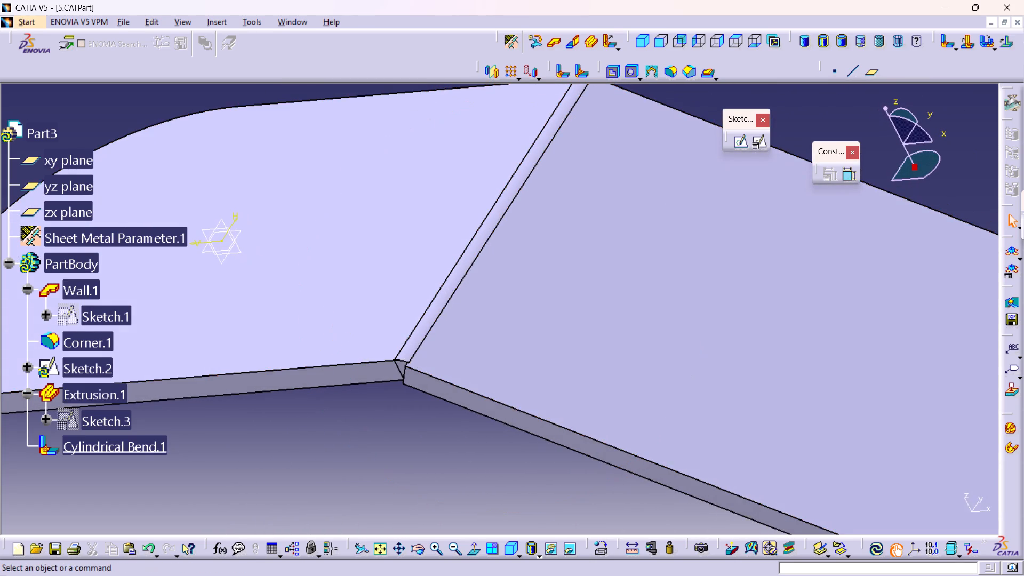
{"action": "middle_click_drag", "start_coordinate": [423, 405], "coordinate": [403, 275]}
{"action": "right_click", "coordinate": [423, 405]}
{"action": "scroll", "coordinate": [404, 335], "scroll_direction": "up", "scroll_amount": 1}
{"action": "middle_click_drag", "start_coordinate": [318, 387], "coordinate": [511, 237]}
{"action": "middle_click_drag", "start_coordinate": [411, 339], "coordinate": [411, 341]}
{"action": "right_click_drag", "start_coordinate": [411, 339], "coordinate": [411, 341]}
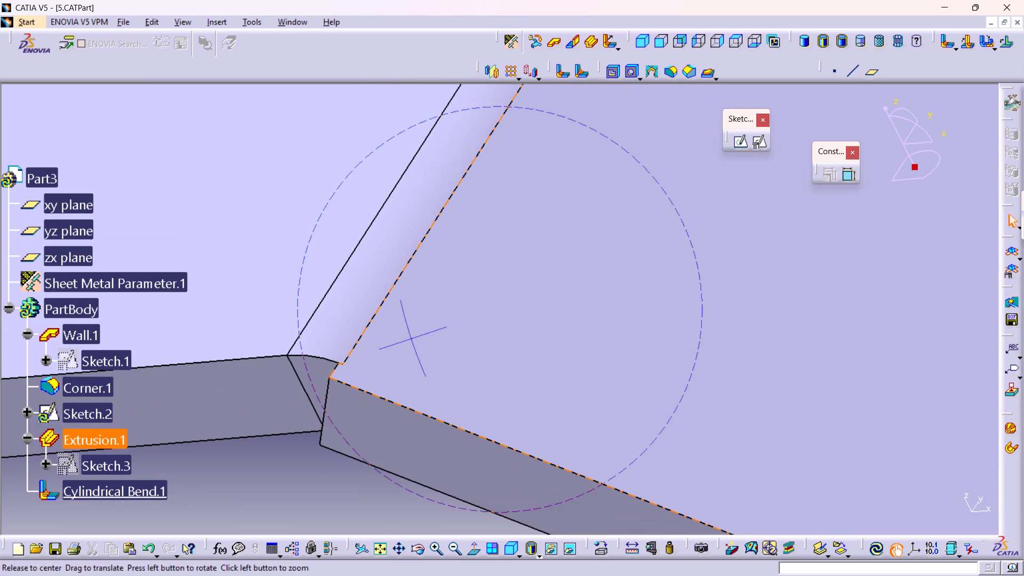
{"action": "right_click_drag", "start_coordinate": [411, 341], "coordinate": [419, 367]}
{"action": "middle_click_drag", "start_coordinate": [411, 341], "coordinate": [419, 367]}
{"action": "middle_click_drag", "start_coordinate": [341, 485], "coordinate": [354, 422]}
{"action": "right_click_drag", "start_coordinate": [340, 484], "coordinate": [340, 459]}
{"action": "middle_click_drag", "start_coordinate": [301, 461], "coordinate": [428, 311]}
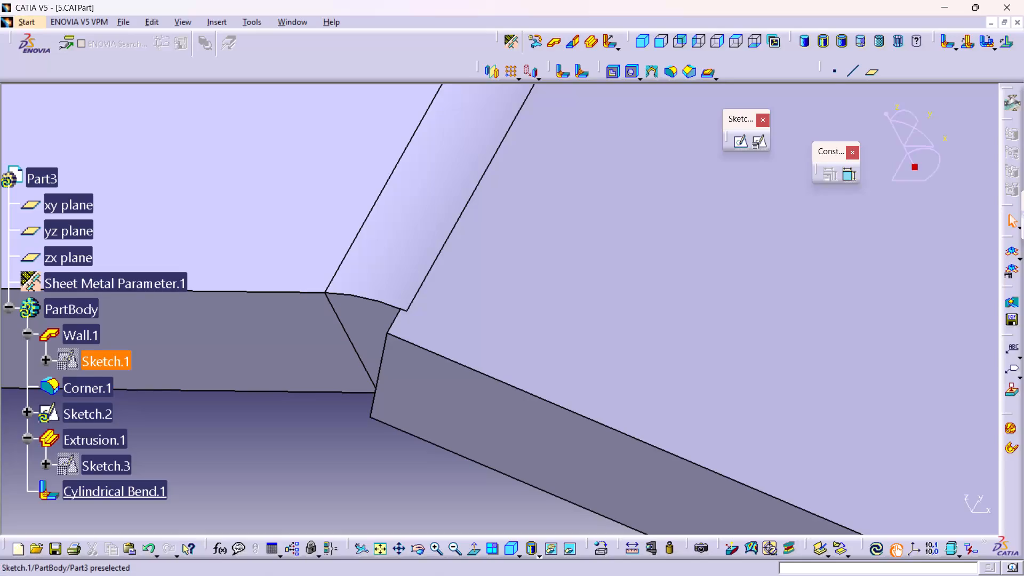
Review the slanted profile line and its constraints in Sketch.3 of Extrusion.1, closing the sketch when done.
{"action": "double_click", "coordinate": [111, 465]}
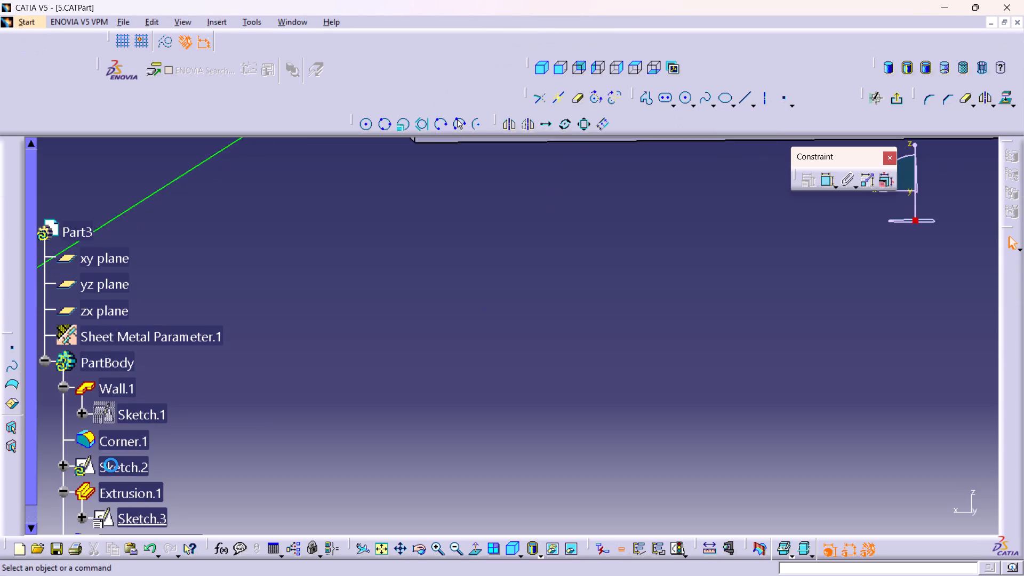
{"action": "middle_click_drag", "start_coordinate": [294, 372], "coordinate": [367, 485]}
{"action": "right_click", "coordinate": [294, 372]}
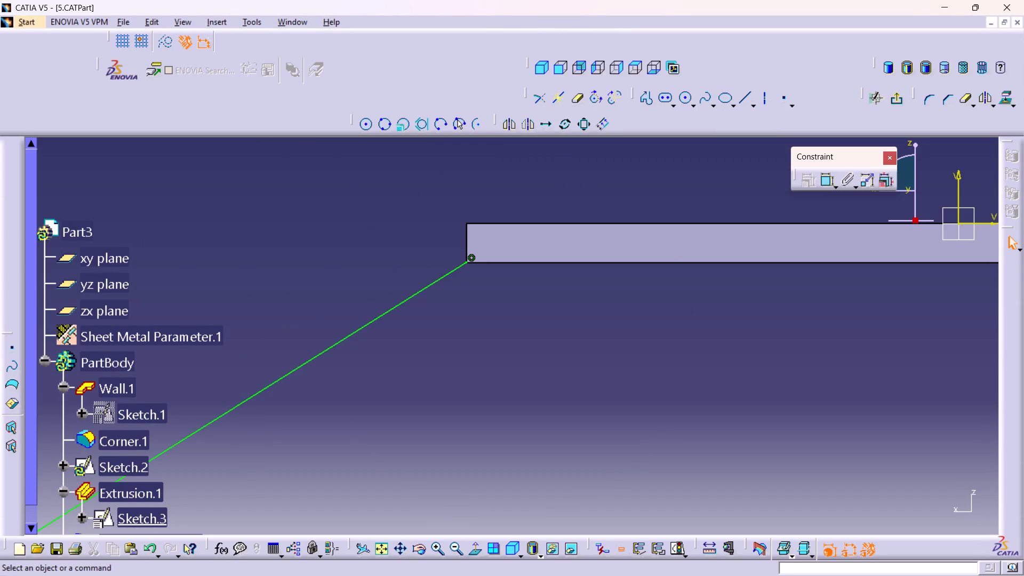
{"action": "middle_click_drag", "start_coordinate": [421, 306], "coordinate": [499, 330]}
{"action": "right_click_drag", "start_coordinate": [421, 306], "coordinate": [498, 330]}
{"action": "middle_click_drag", "start_coordinate": [485, 287], "coordinate": [484, 286]}
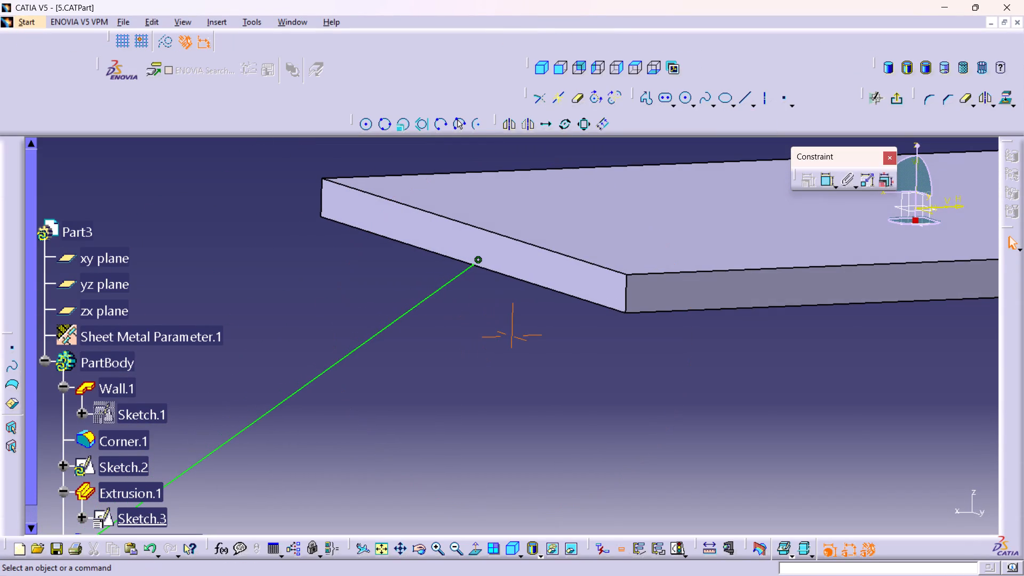
{"action": "middle_click_drag", "start_coordinate": [484, 286], "coordinate": [442, 144]}
{"action": "right_click", "coordinate": [484, 286]}
{"action": "middle_click_drag", "start_coordinate": [436, 232], "coordinate": [470, 385]}
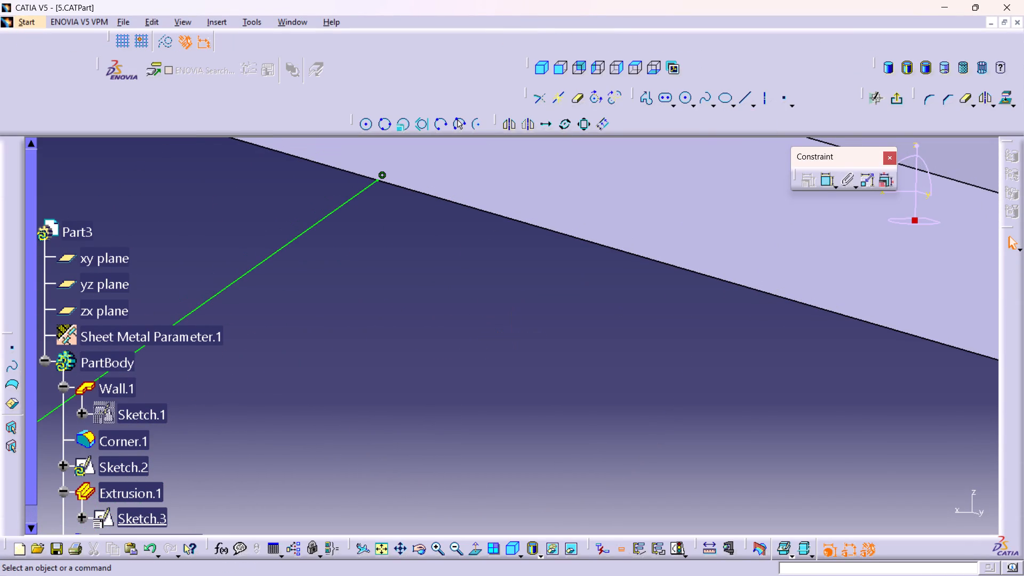
{"action": "middle_click_drag", "start_coordinate": [398, 262], "coordinate": [461, 426]}
{"action": "right_click", "coordinate": [398, 262]}
{"action": "middle_click_drag", "start_coordinate": [423, 398], "coordinate": [513, 536]}
{"action": "right_click", "coordinate": [423, 398]}
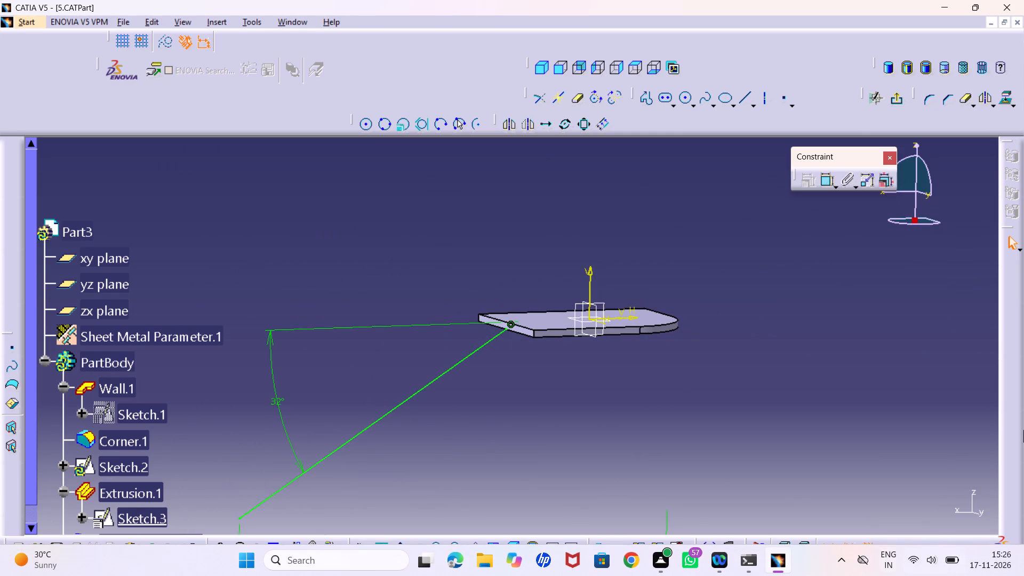
{"action": "middle_click_drag", "start_coordinate": [405, 215], "coordinate": [457, 308]}
{"action": "right_click", "coordinate": [405, 215]}
{"action": "middle_click_drag", "start_coordinate": [491, 365], "coordinate": [493, 321]}
{"action": "right_click", "coordinate": [491, 365]}
{"action": "left_click", "coordinate": [477, 556]}
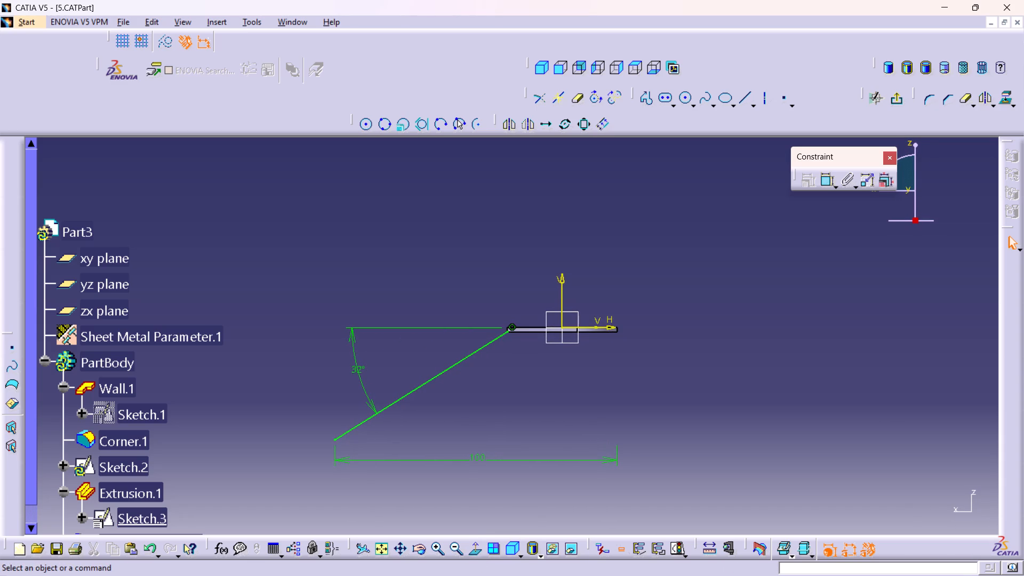
{"action": "left_click", "coordinate": [898, 101]}
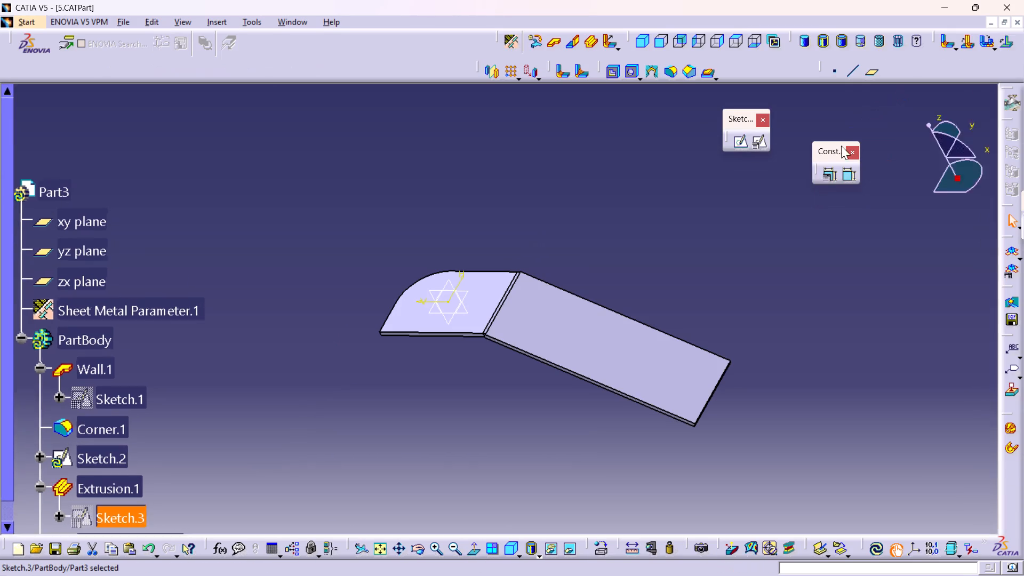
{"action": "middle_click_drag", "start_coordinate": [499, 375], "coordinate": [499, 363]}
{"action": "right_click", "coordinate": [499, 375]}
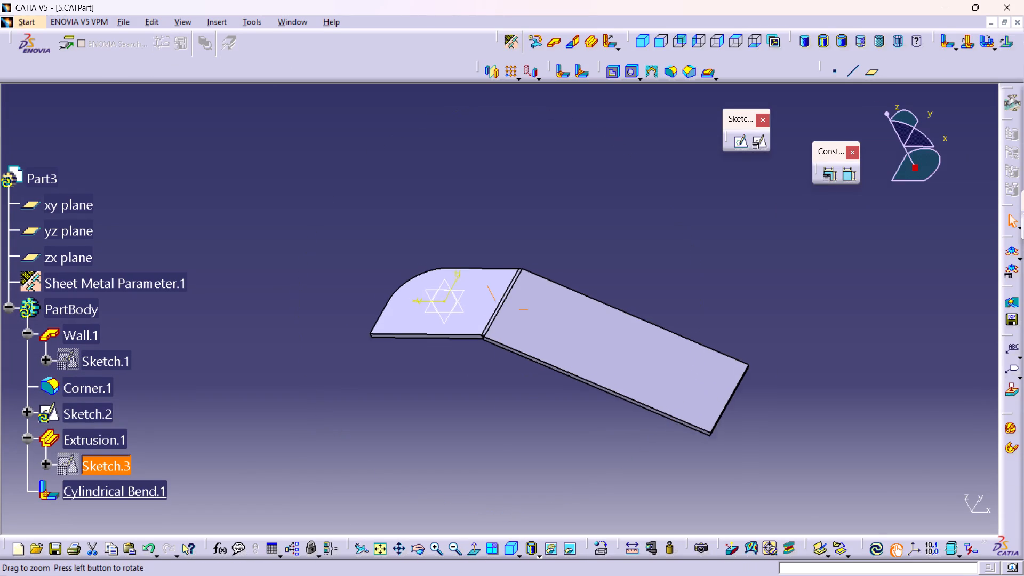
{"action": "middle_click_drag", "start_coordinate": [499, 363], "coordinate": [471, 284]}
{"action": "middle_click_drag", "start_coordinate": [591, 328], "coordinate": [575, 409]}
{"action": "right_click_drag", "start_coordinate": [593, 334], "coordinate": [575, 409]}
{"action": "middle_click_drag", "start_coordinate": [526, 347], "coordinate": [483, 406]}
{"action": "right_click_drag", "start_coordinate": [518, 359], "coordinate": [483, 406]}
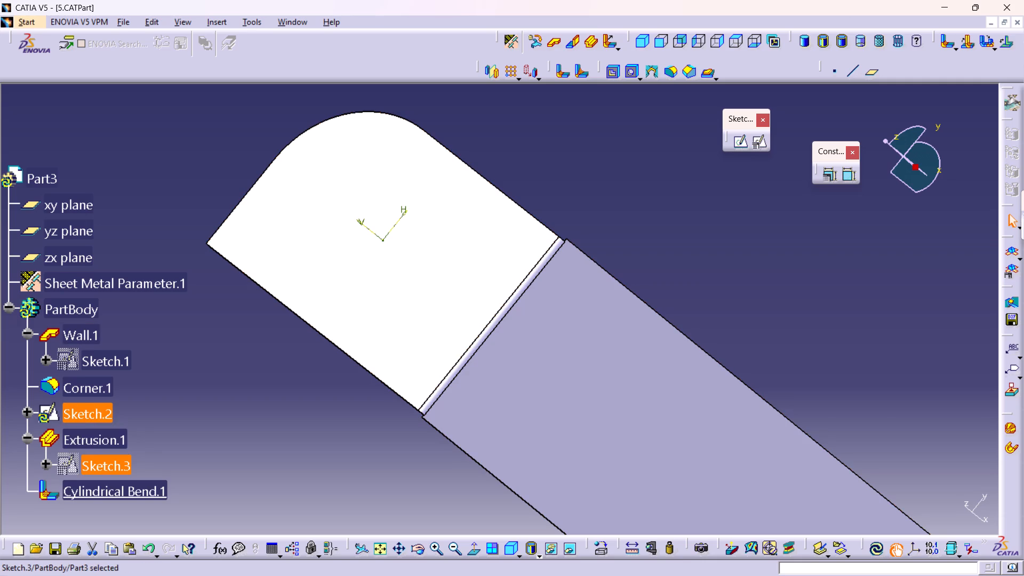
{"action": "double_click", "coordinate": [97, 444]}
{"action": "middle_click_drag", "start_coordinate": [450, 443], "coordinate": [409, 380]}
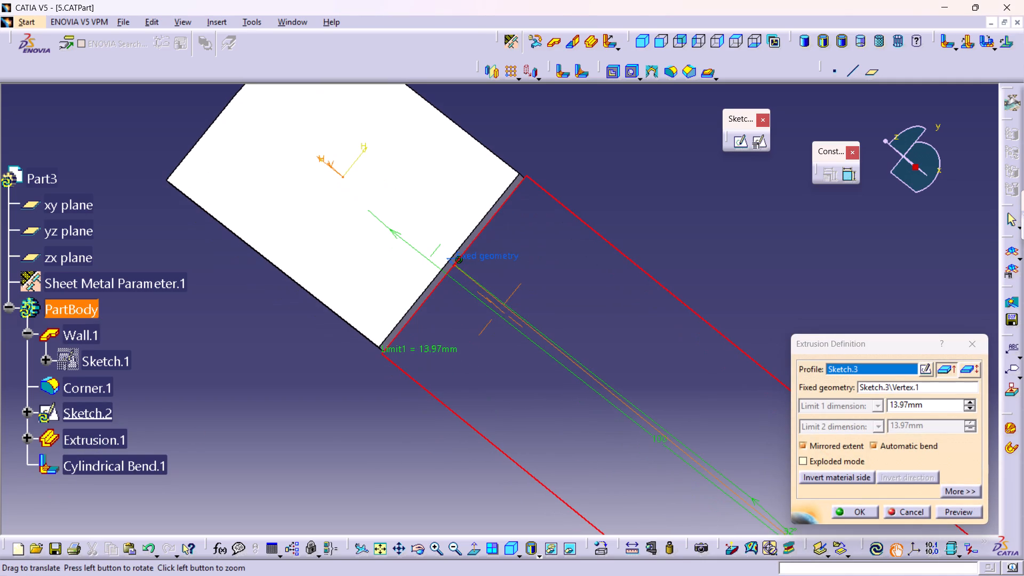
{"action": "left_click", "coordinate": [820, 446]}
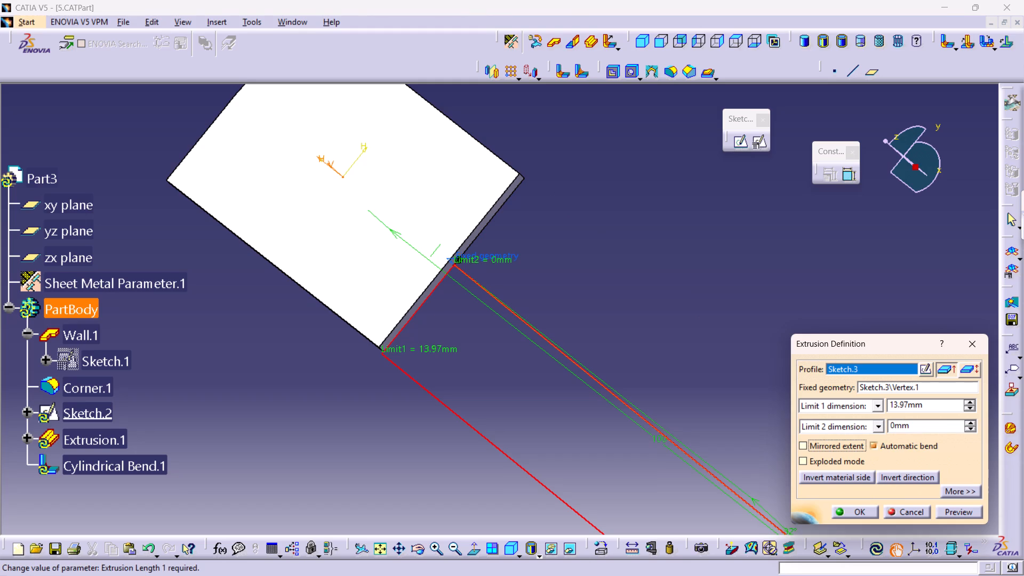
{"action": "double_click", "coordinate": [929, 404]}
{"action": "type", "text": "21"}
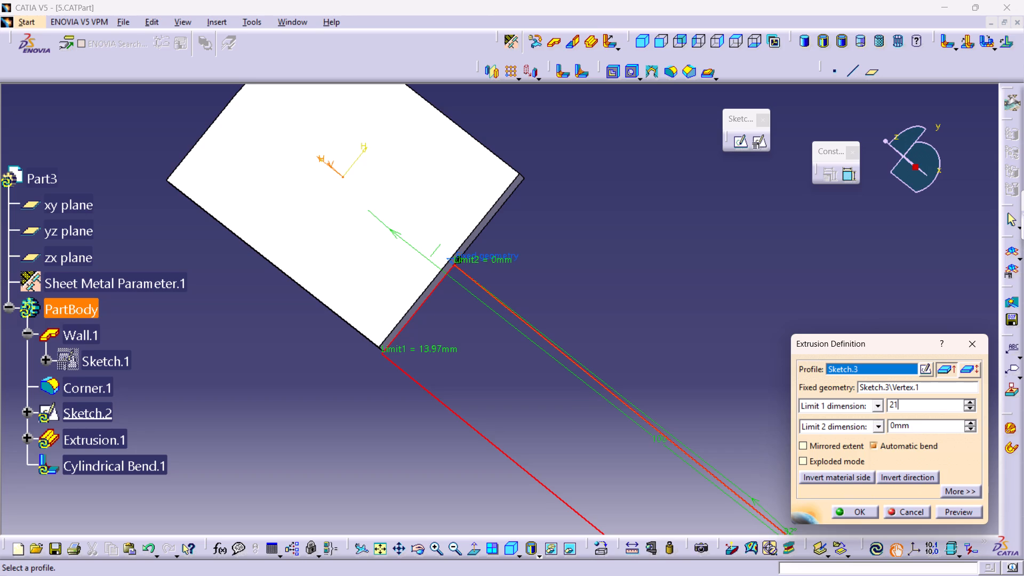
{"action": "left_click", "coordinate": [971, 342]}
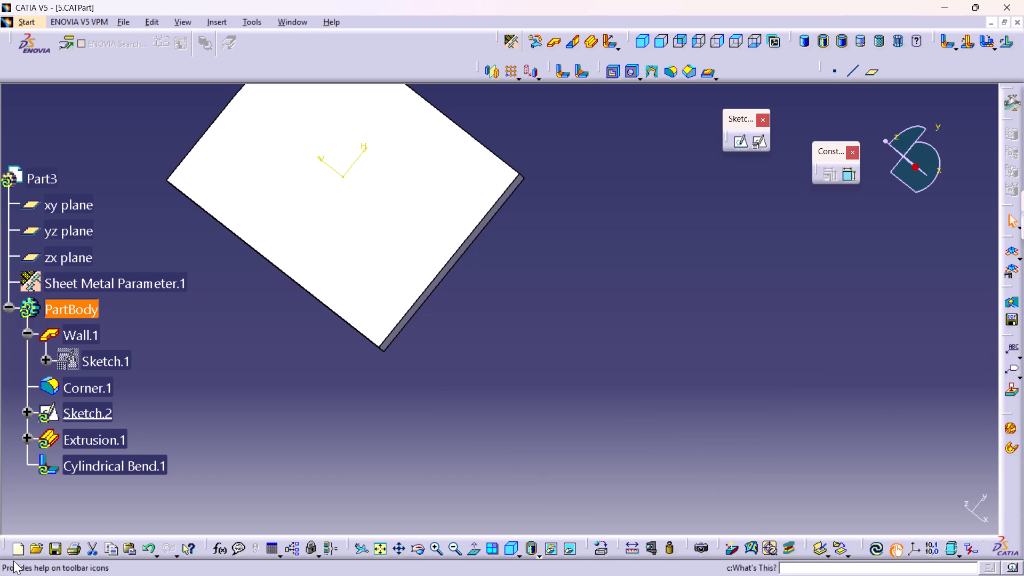
Reopen part 4 to check its sheet metal parameters, and close it again.
{"action": "left_click", "coordinate": [33, 550]}
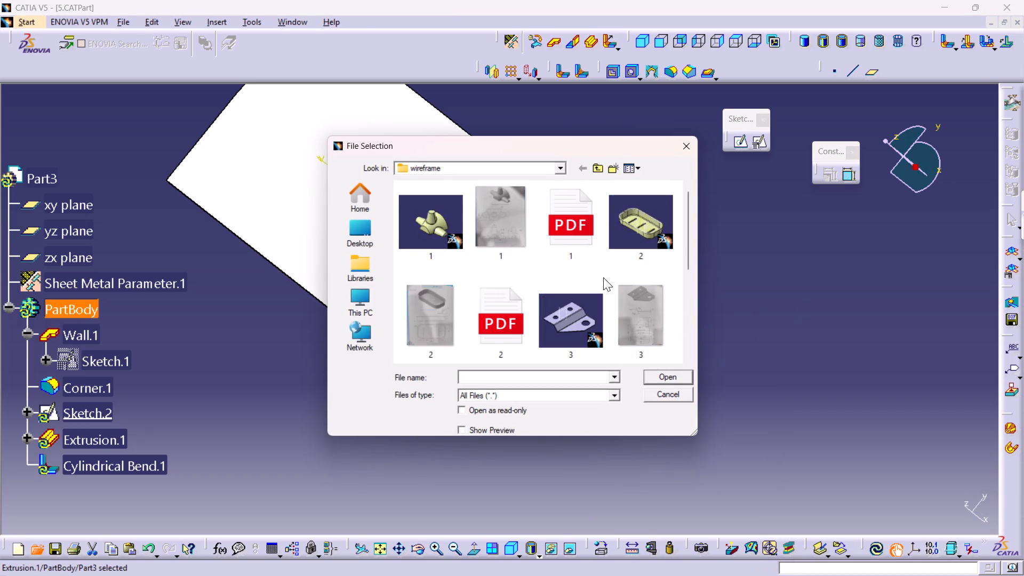
{"action": "scroll", "coordinate": [603, 279], "scroll_direction": "down", "scroll_amount": 1}
{"action": "double_click", "coordinate": [498, 313]}
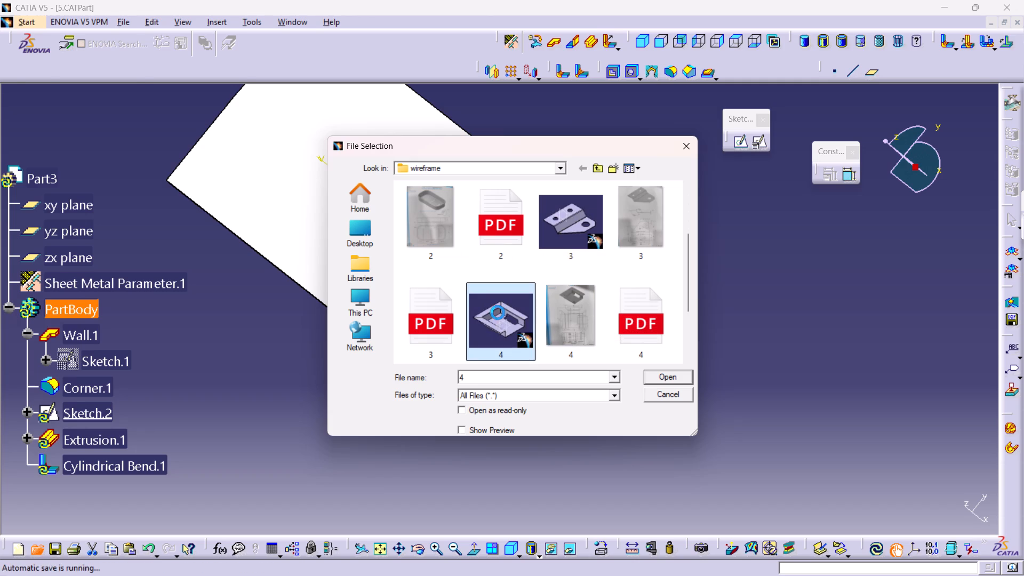
{"action": "left_click", "coordinate": [505, 36]}
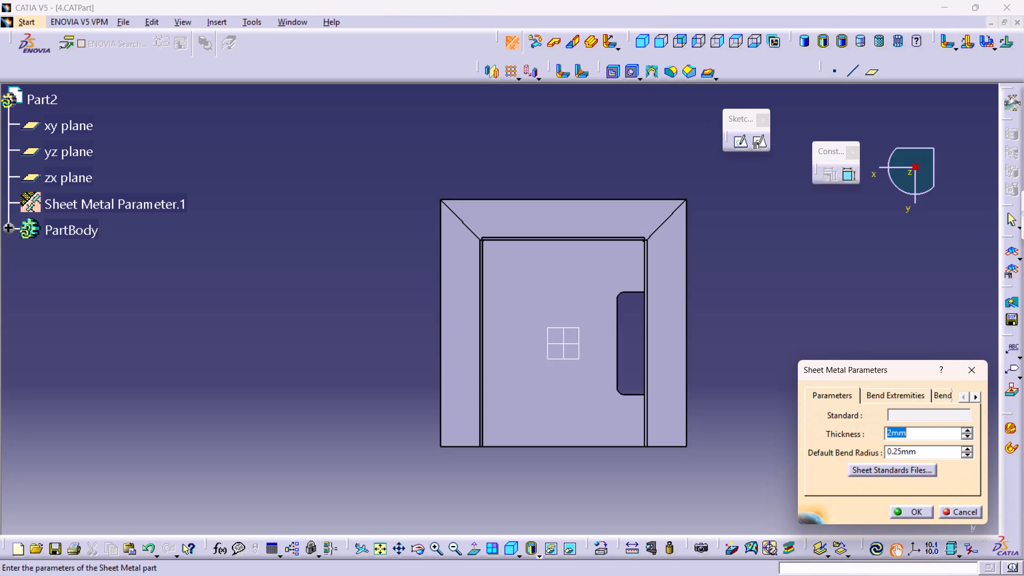
{"action": "left_click", "coordinate": [982, 371]}
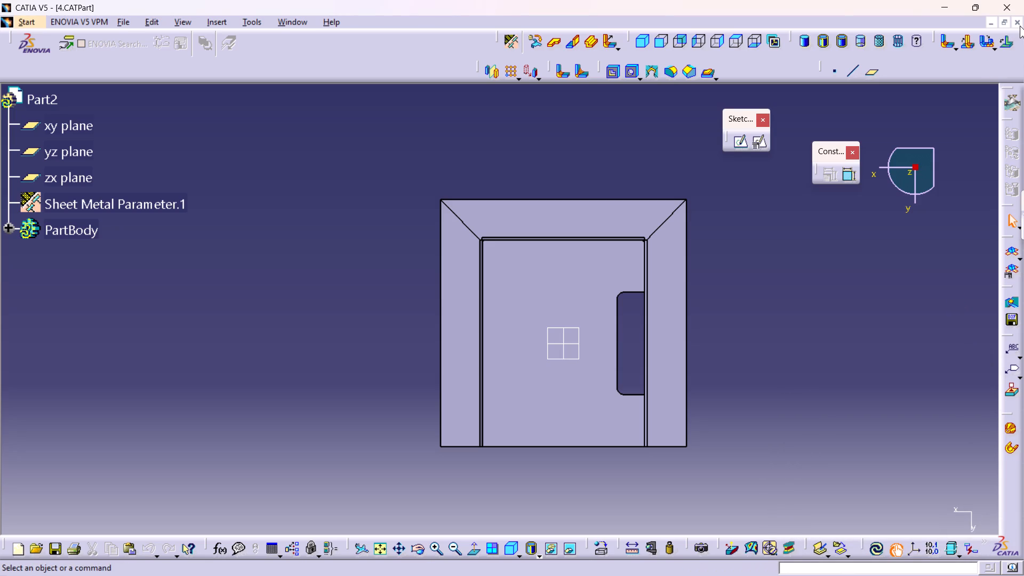
{"action": "left_click", "coordinate": [1018, 22]}
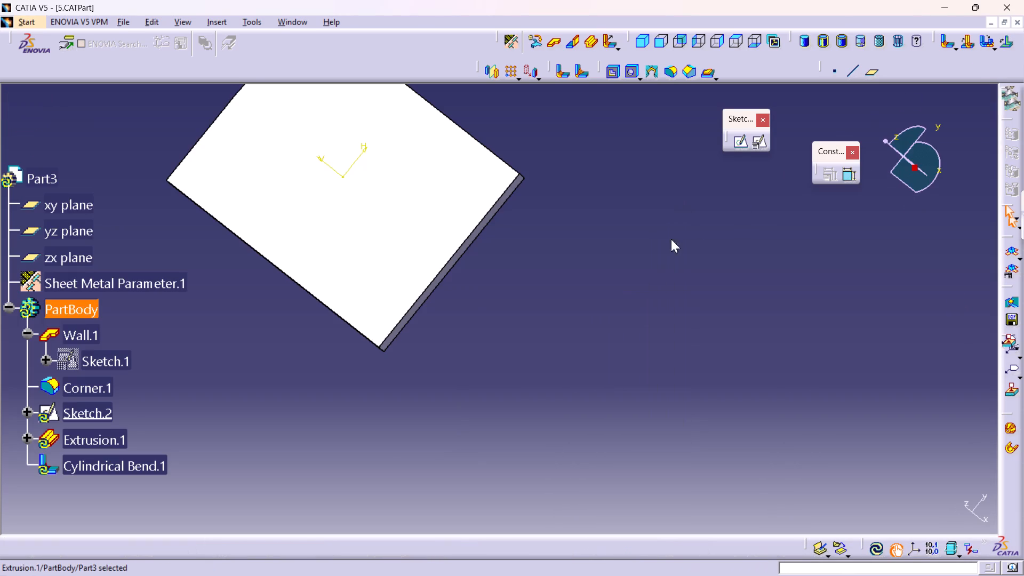
Review the definitions of Cylindrical Bend.1 and Wall.1 without changing them.
{"action": "double_click", "coordinate": [97, 467]}
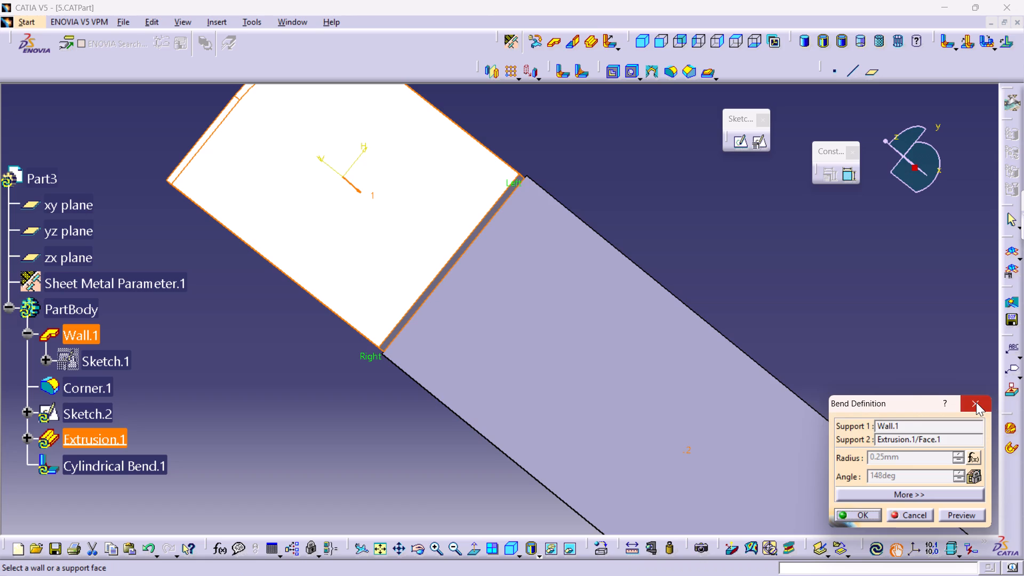
{"action": "middle_click_drag", "start_coordinate": [466, 430], "coordinate": [516, 294]}
{"action": "right_click_drag", "start_coordinate": [462, 405], "coordinate": [516, 294]}
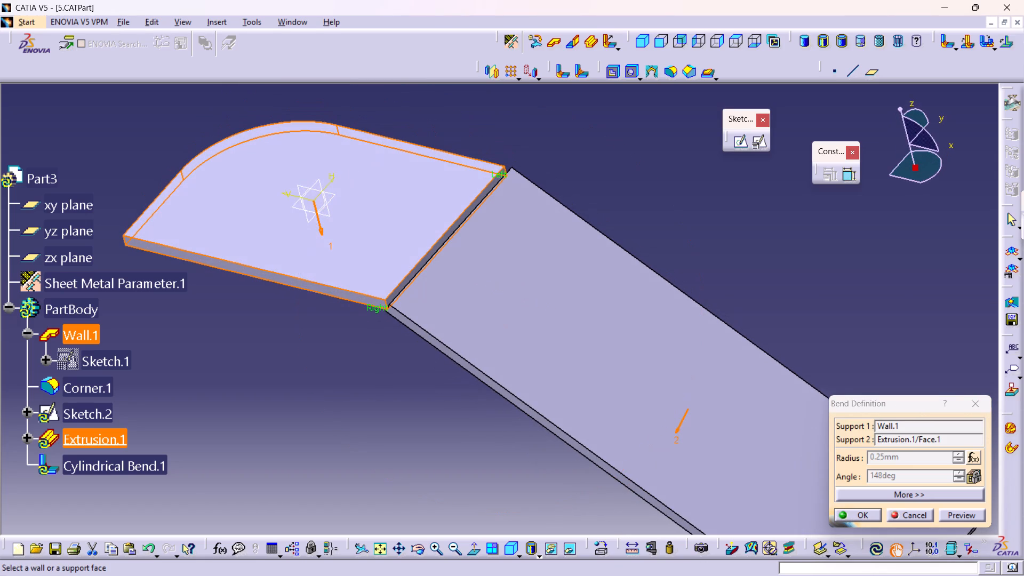
{"action": "left_click", "coordinate": [967, 402]}
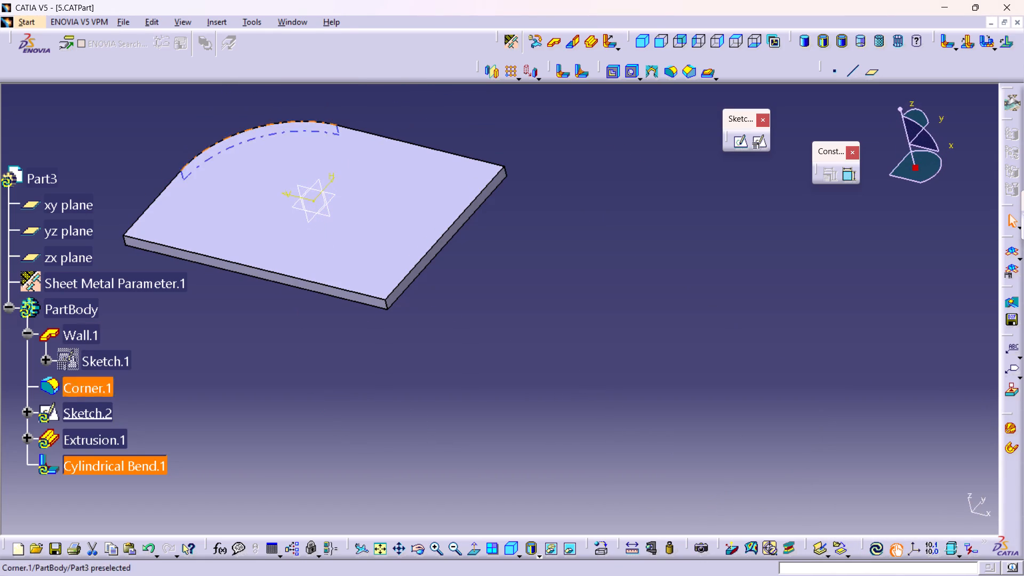
{"action": "left_click", "coordinate": [81, 418]}
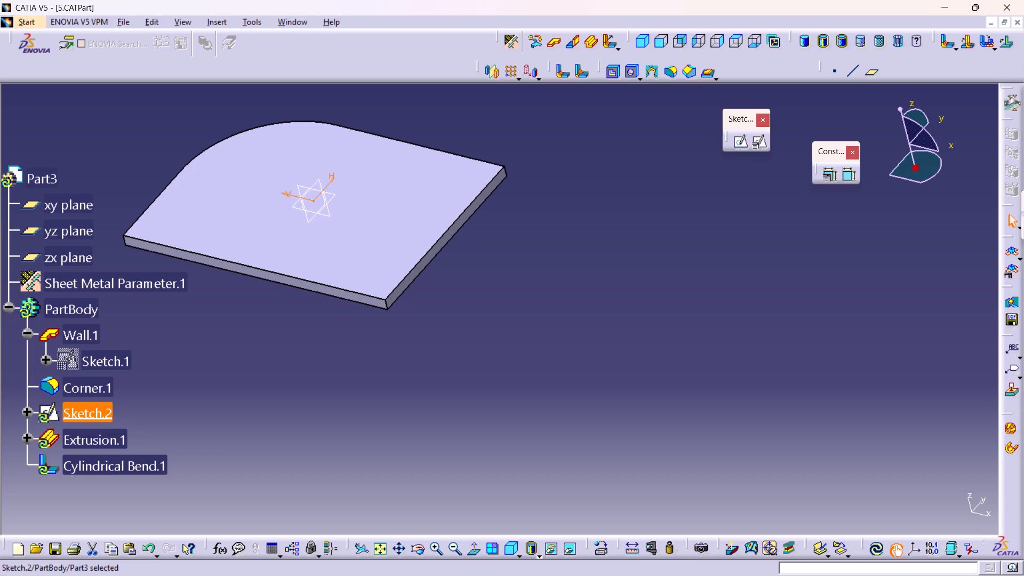
{"action": "left_click", "coordinate": [227, 385]}
{"action": "double_click", "coordinate": [82, 340]}
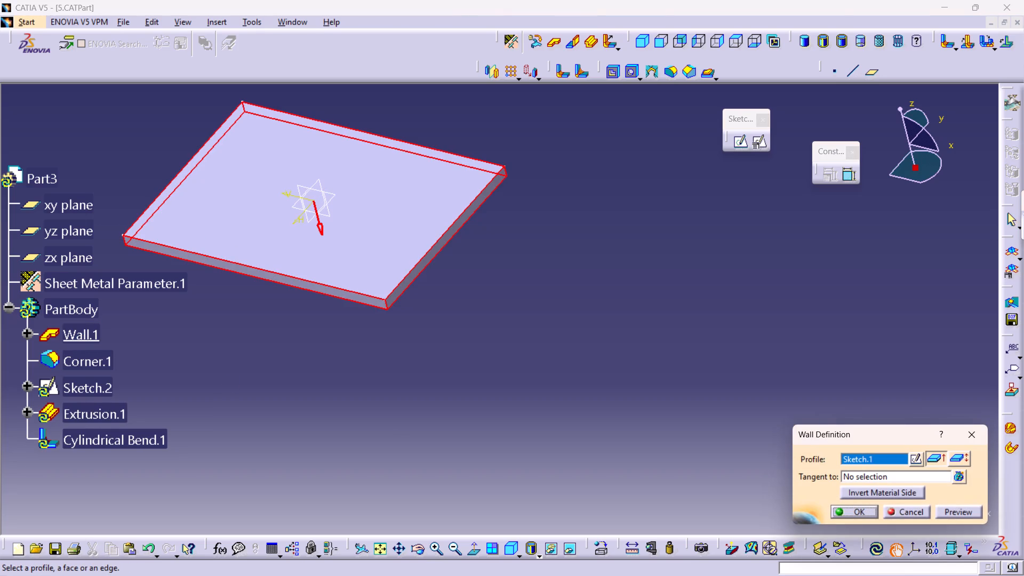
{"action": "left_click", "coordinate": [974, 438]}
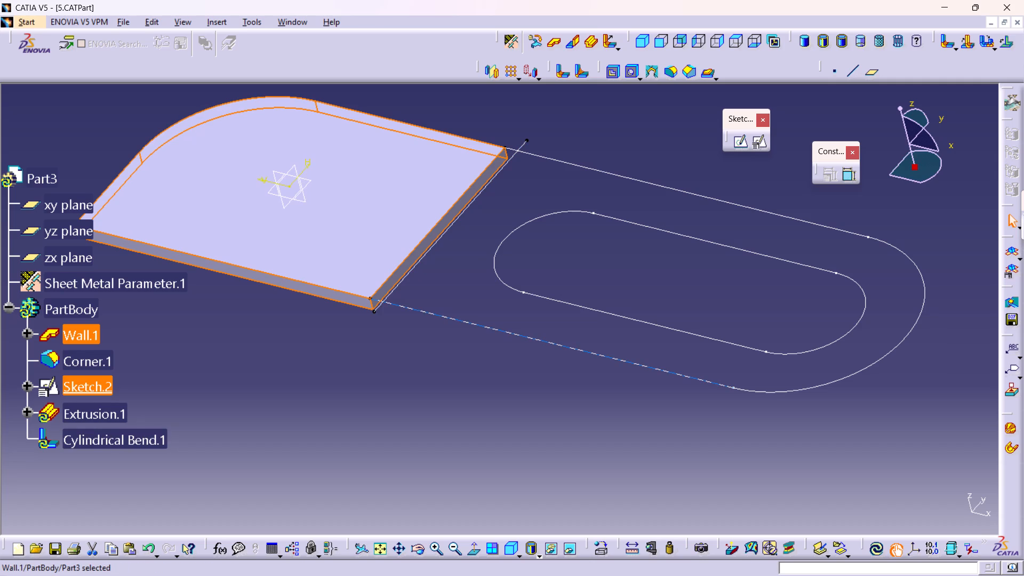
Set the Limit 1 dimension of Extrusion.1 to 21.1954/2 mm, keeping Mirrored extent enabled.
{"action": "left_click", "coordinate": [30, 386]}
{"action": "scroll", "coordinate": [81, 419], "scroll_direction": "down", "scroll_amount": 2}
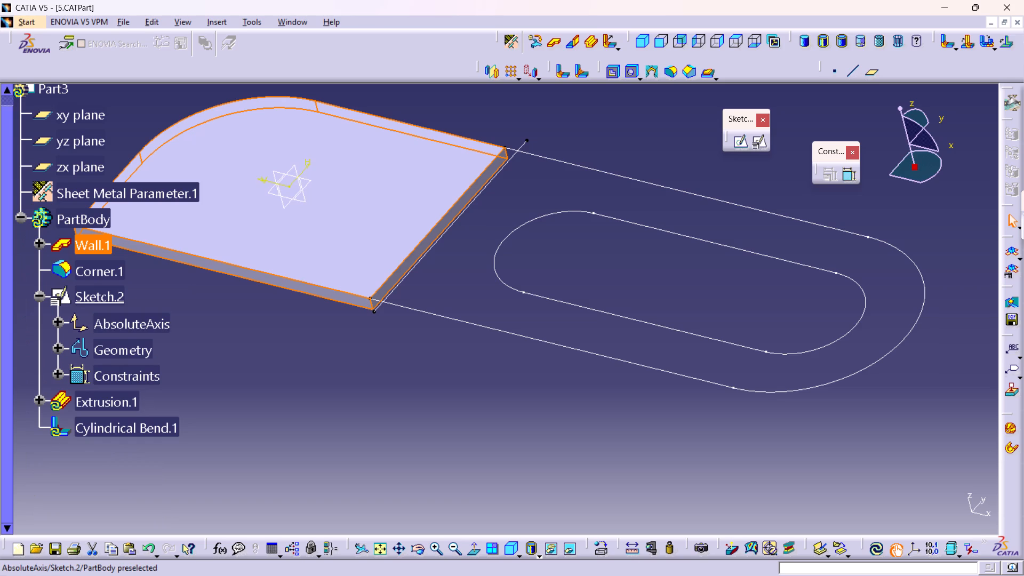
{"action": "double_click", "coordinate": [101, 404]}
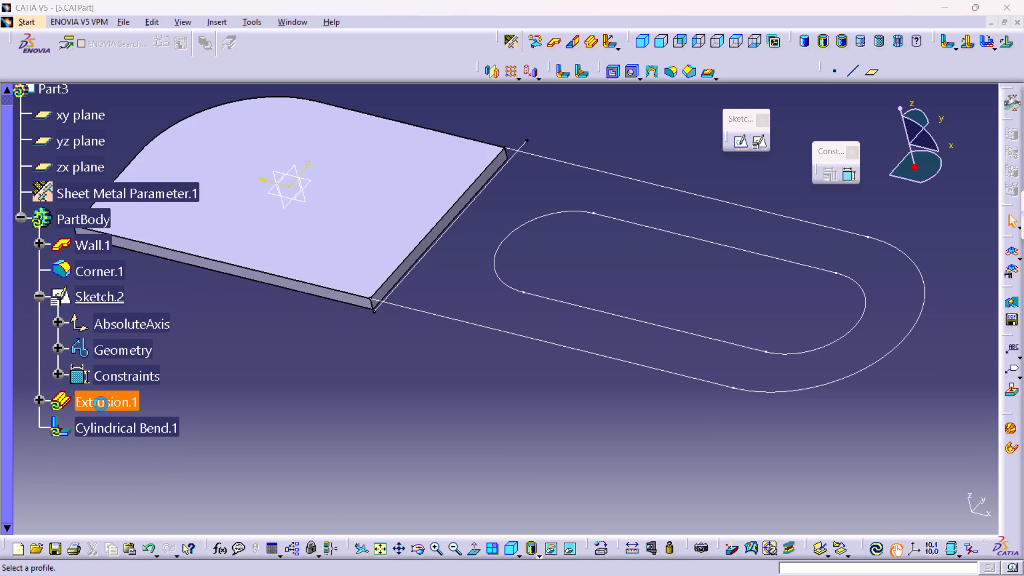
{"action": "double_click", "coordinate": [101, 404]}
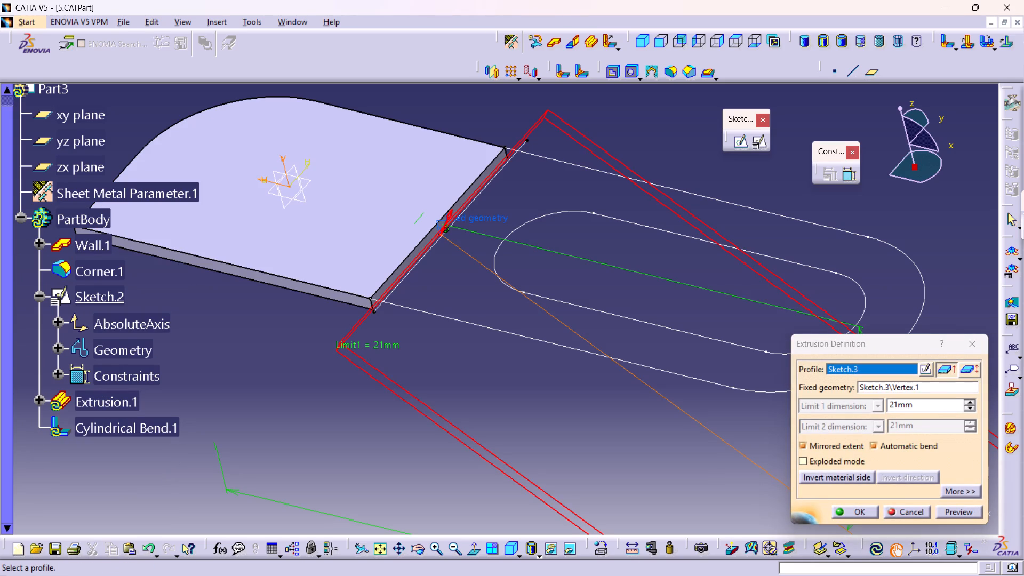
{"action": "left_click", "coordinate": [828, 445]}
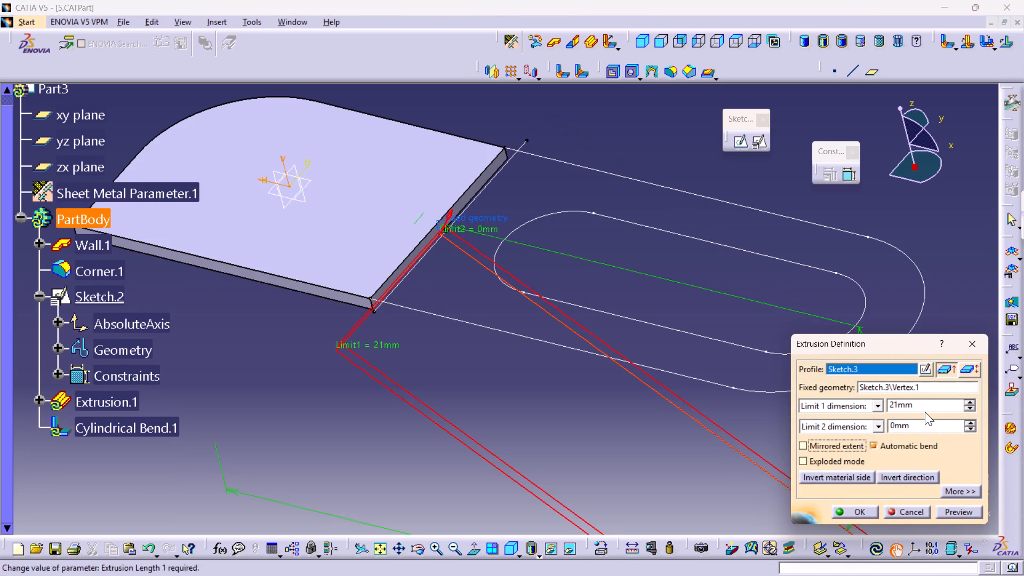
{"action": "double_click", "coordinate": [922, 405]}
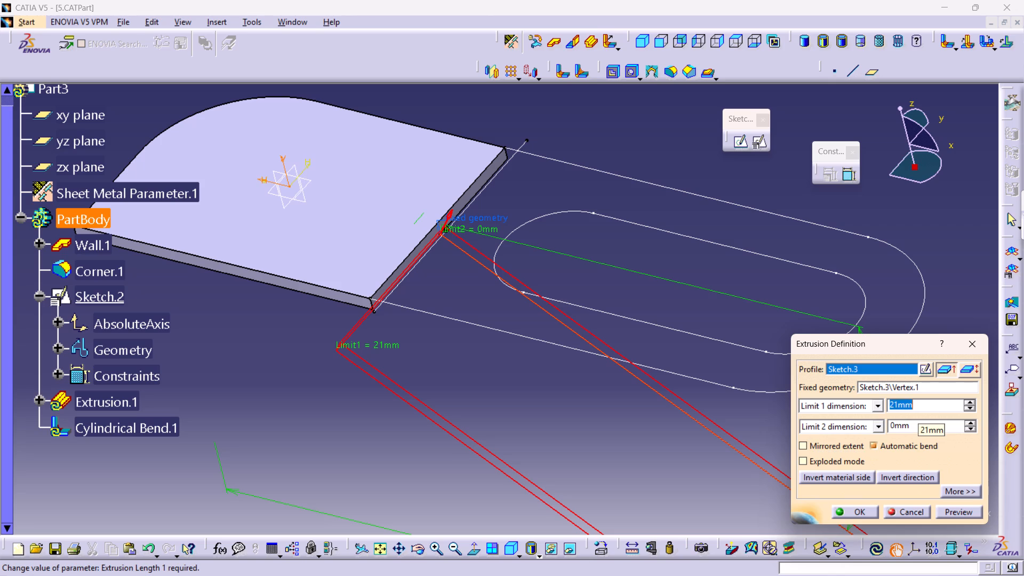
{"action": "type", "text": "21"}
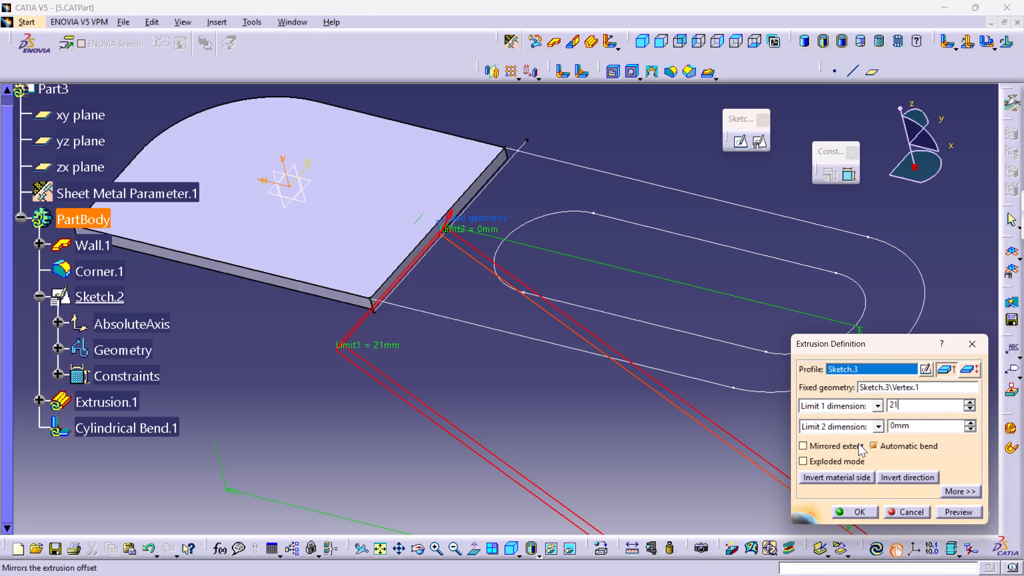
{"action": "left_click", "coordinate": [852, 444]}
{"action": "double_click", "coordinate": [922, 409]}
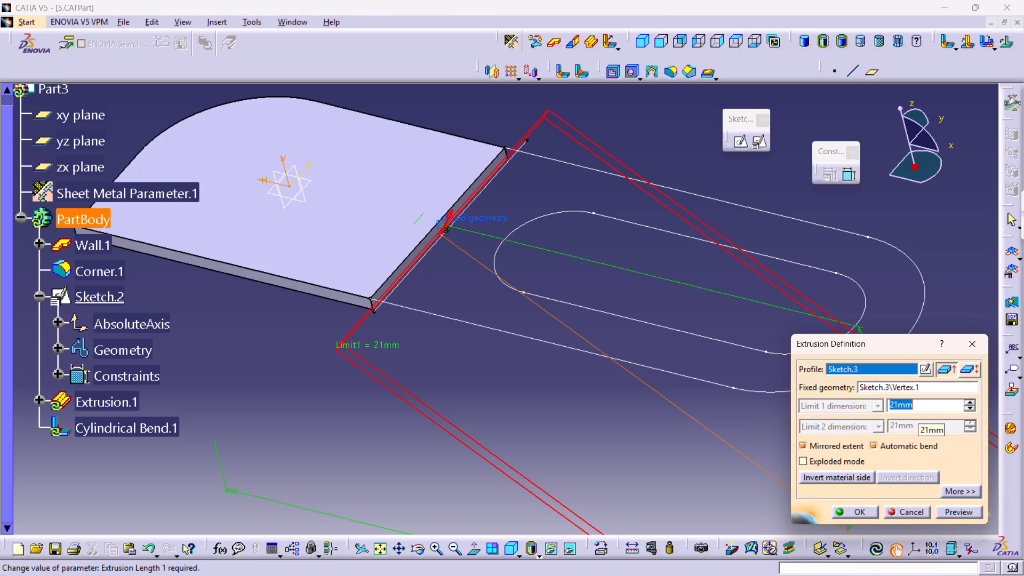
{"action": "type", "text": "21"}
{"action": "key", "text": "period"}
{"action": "type", "text": "19"}
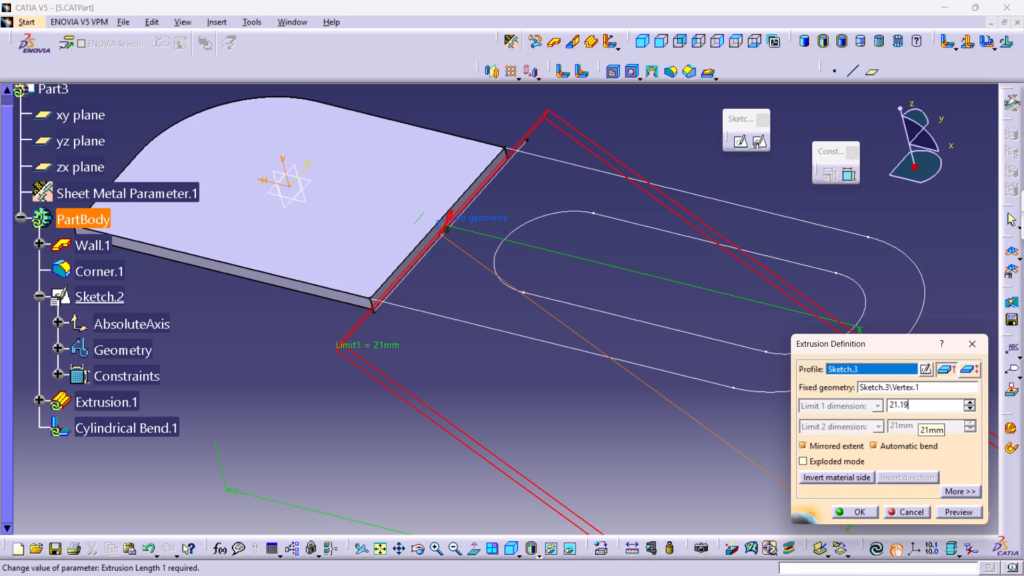
{"action": "type", "text": "54"}
{"action": "type", "text": "/2"}
{"action": "key", "text": "Return"}
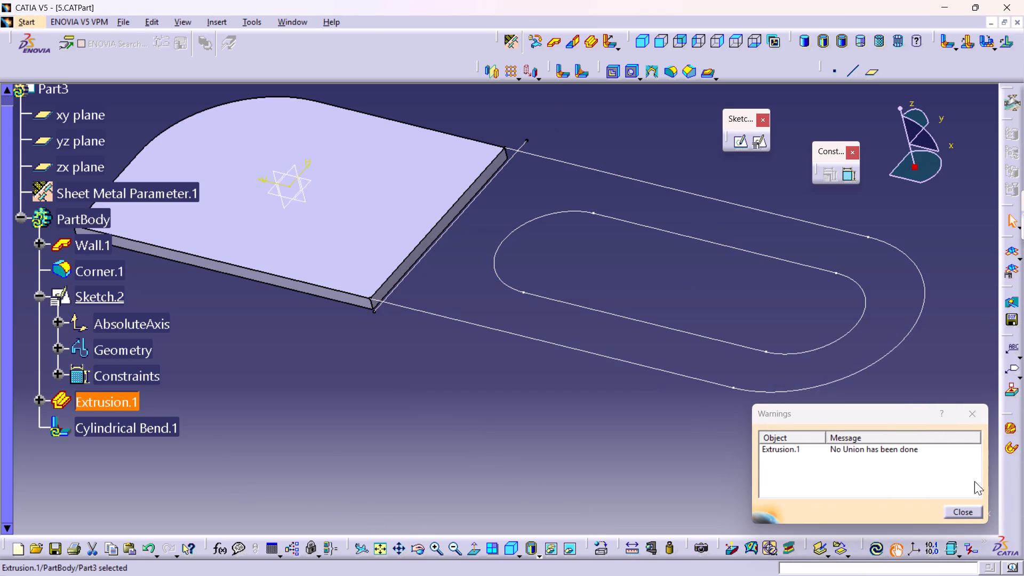
{"action": "left_click", "coordinate": [980, 422]}
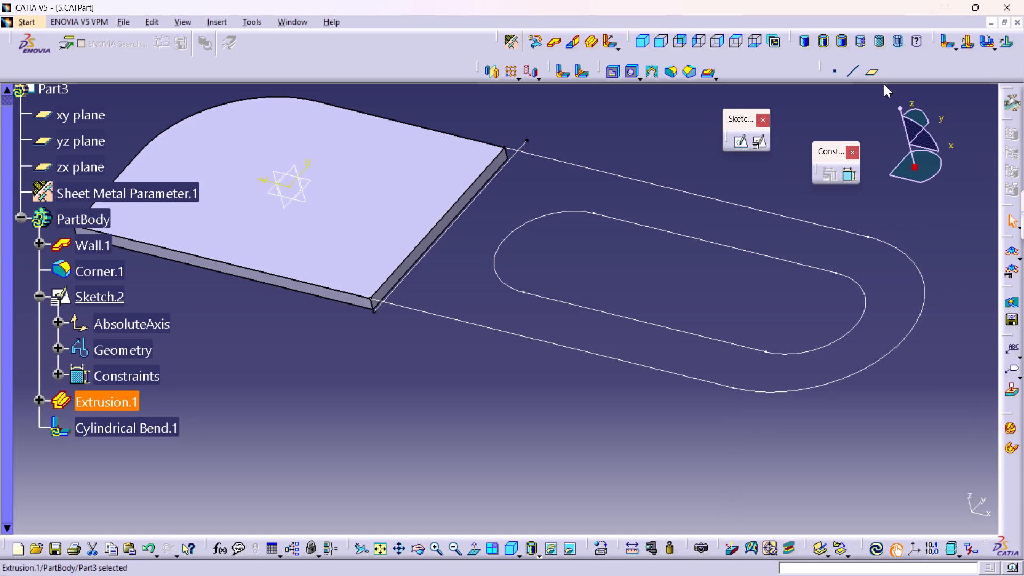
{"action": "left_click", "coordinate": [371, 424]}
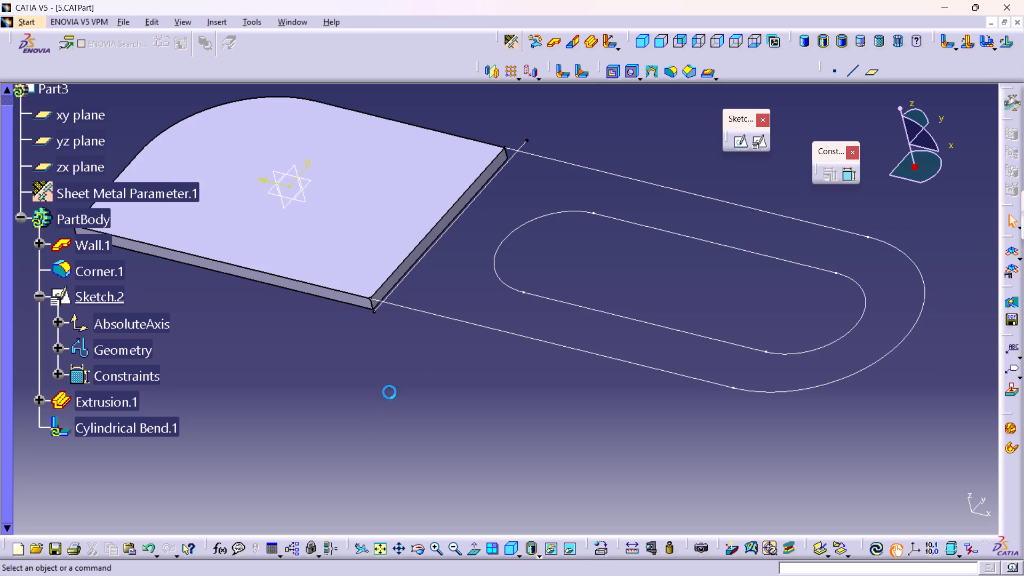
Open Sketch.2 for editing.
{"action": "middle_click_drag", "start_coordinate": [417, 373], "coordinate": [391, 420]}
{"action": "right_click_drag", "start_coordinate": [417, 373], "coordinate": [387, 417]}
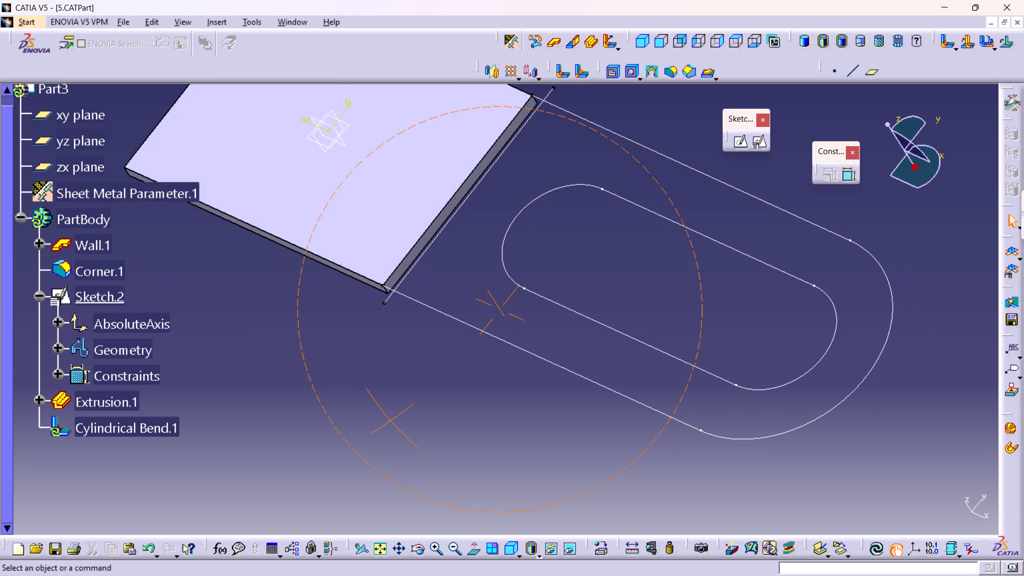
{"action": "double_click", "coordinate": [114, 302]}
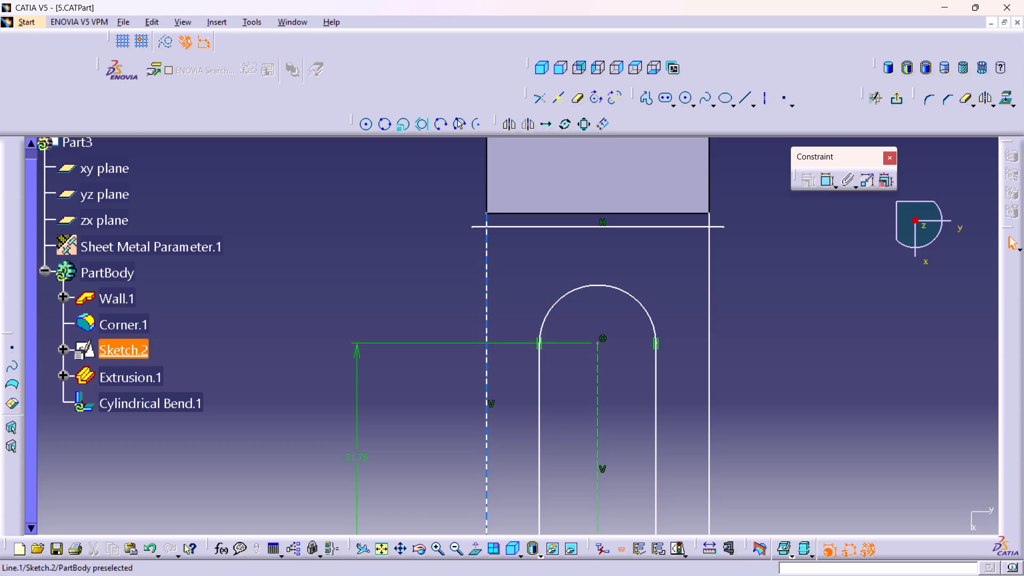
{"action": "middle_click_drag", "start_coordinate": [404, 301], "coordinate": [407, 329]}
{"action": "right_click", "coordinate": [404, 301]}
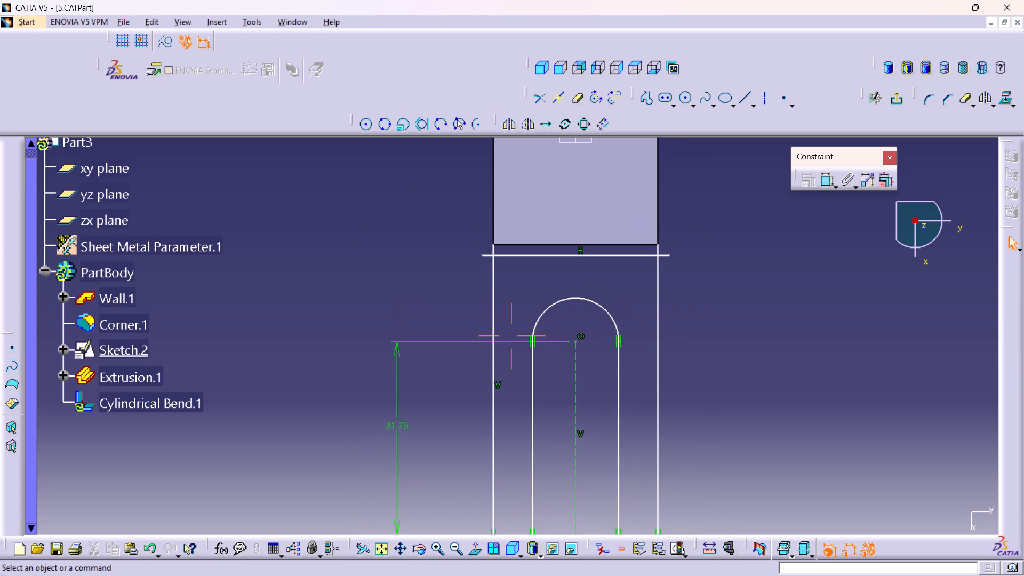
{"action": "middle_click_drag", "start_coordinate": [407, 329], "coordinate": [407, 278]}
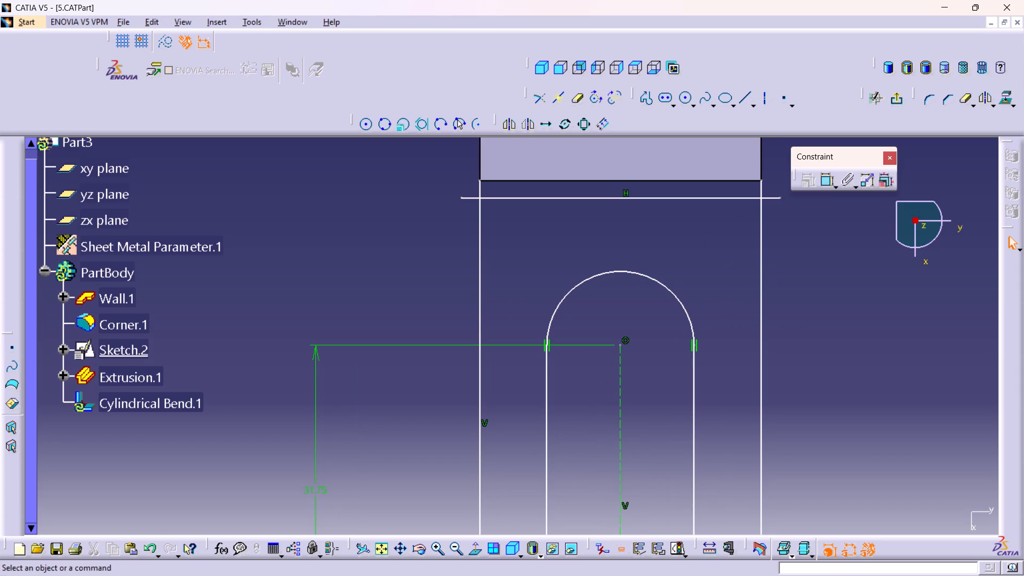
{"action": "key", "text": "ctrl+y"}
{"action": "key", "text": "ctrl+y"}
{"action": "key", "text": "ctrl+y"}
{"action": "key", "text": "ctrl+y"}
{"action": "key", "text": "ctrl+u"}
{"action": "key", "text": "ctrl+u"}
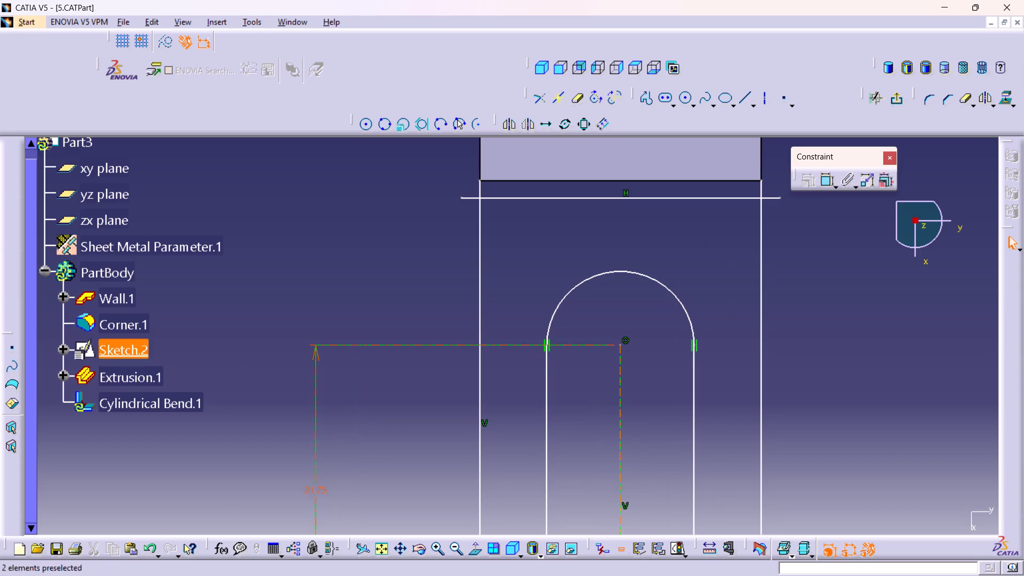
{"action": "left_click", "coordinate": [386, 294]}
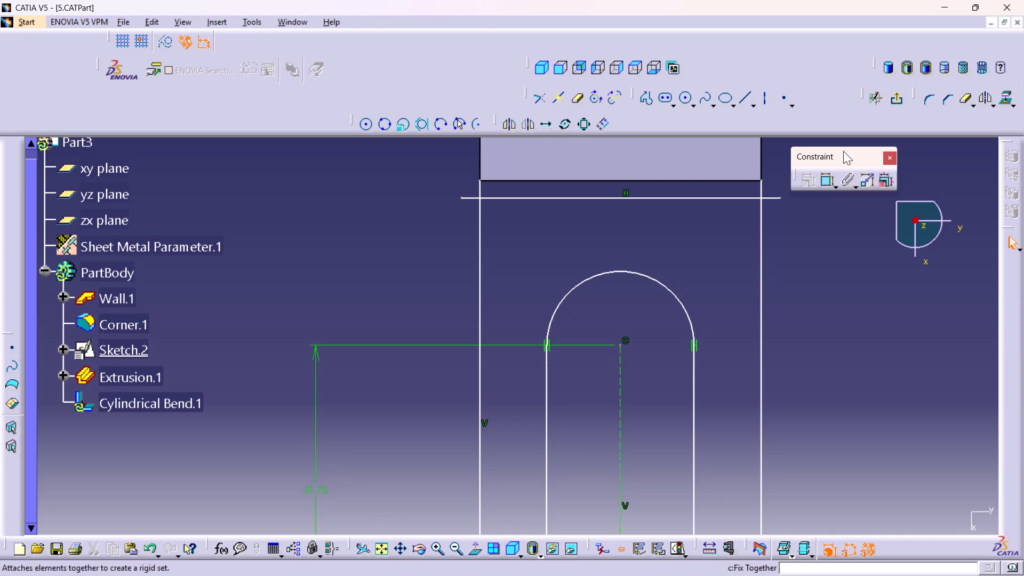
Quick Trim the overhanging ends of the horizontal line and the two outer side lines where they cross near the plate edge.
{"action": "double_click", "coordinate": [963, 98]}
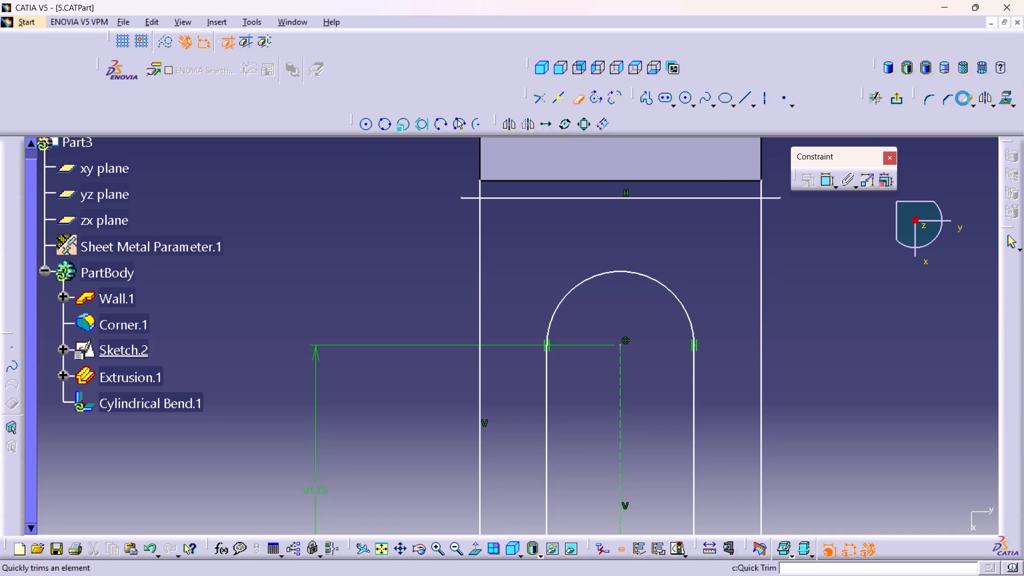
{"action": "left_click", "coordinate": [478, 183]}
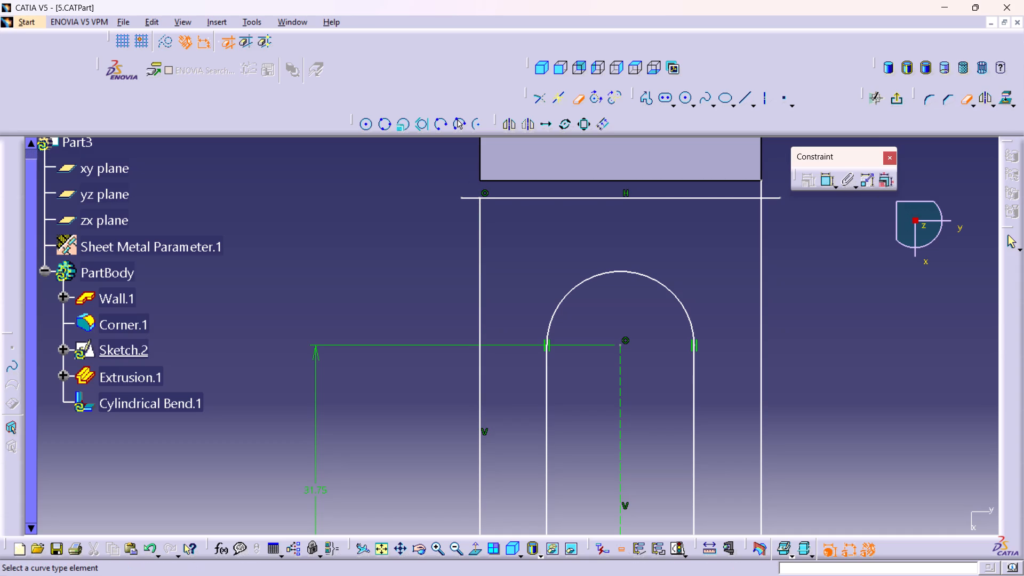
{"action": "left_click", "coordinate": [463, 196]}
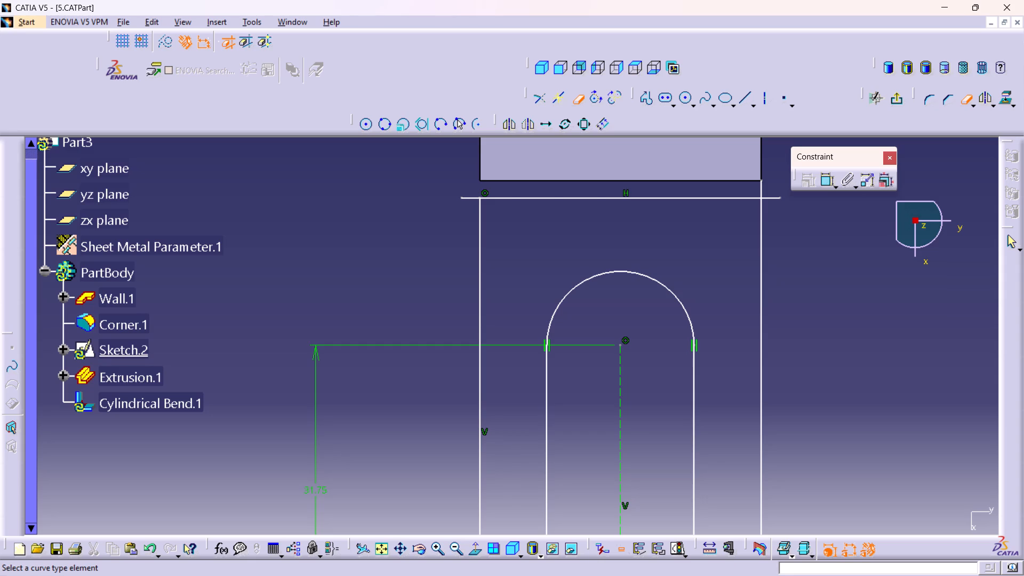
{"action": "left_click", "coordinate": [470, 197]}
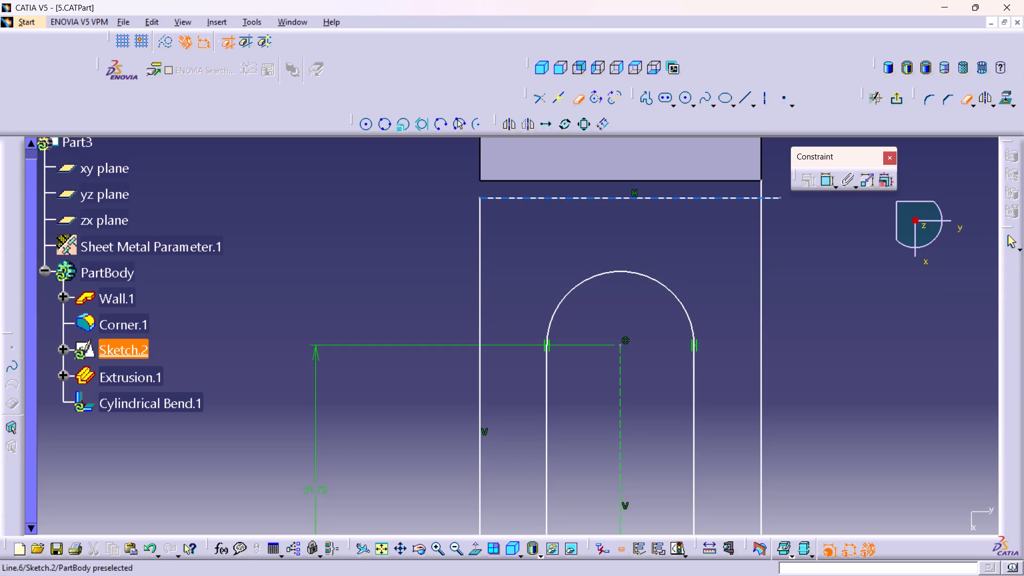
{"action": "left_click", "coordinate": [769, 198]}
{"action": "left_click", "coordinate": [760, 187]}
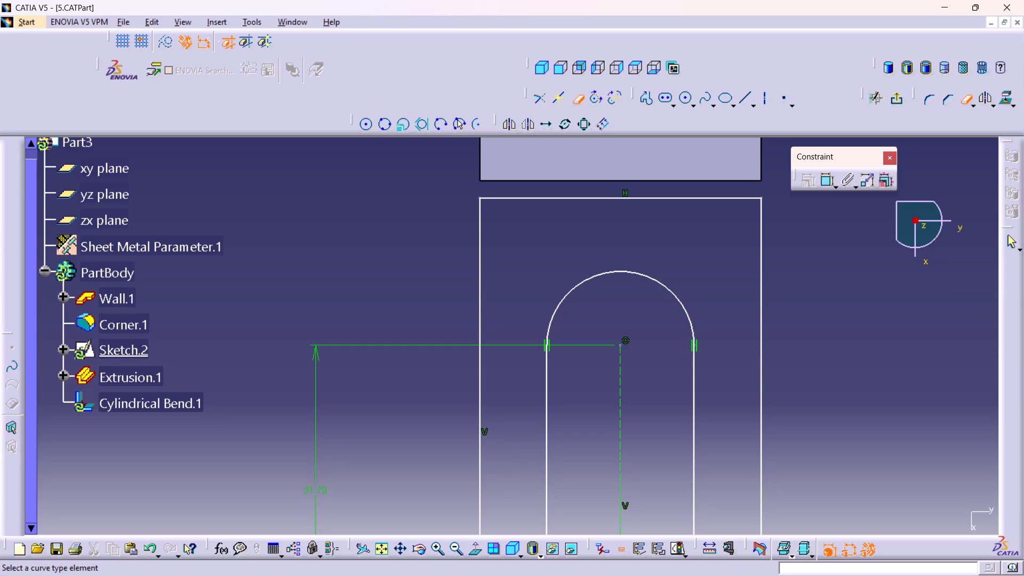
Dimension the length of the outline's horizontal end line and set it to 27.1954 mm.
{"action": "double_click", "coordinate": [826, 179]}
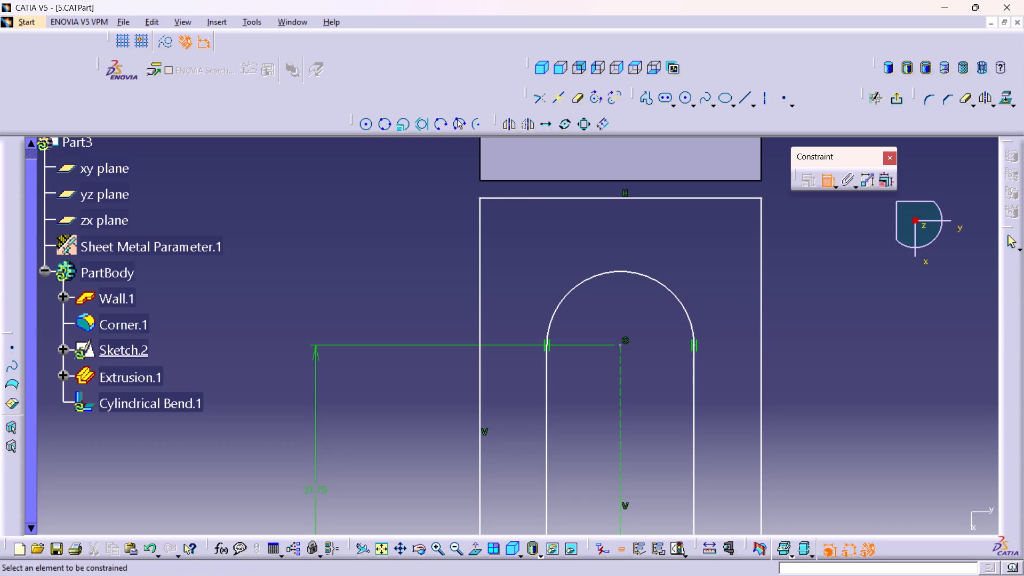
{"action": "left_click", "coordinate": [639, 199]}
{"action": "left_click", "coordinate": [623, 214]}
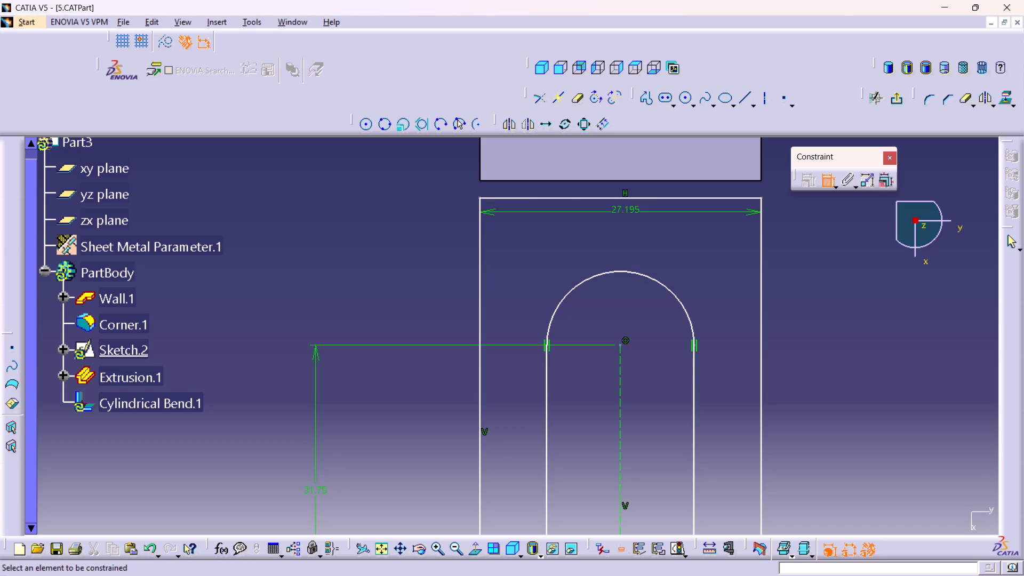
{"action": "double_click", "coordinate": [621, 209]}
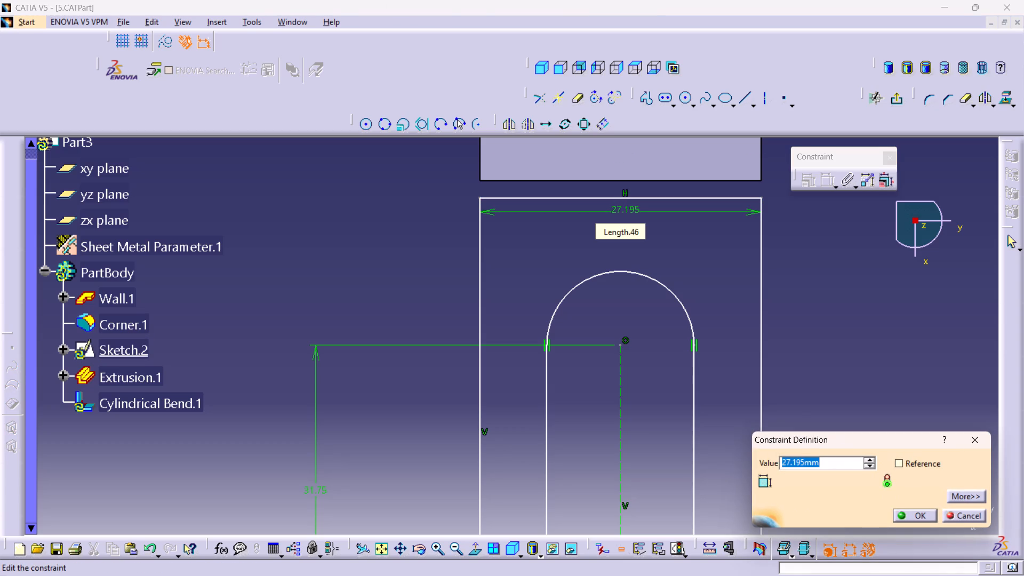
{"action": "type", "text": "27.19"}
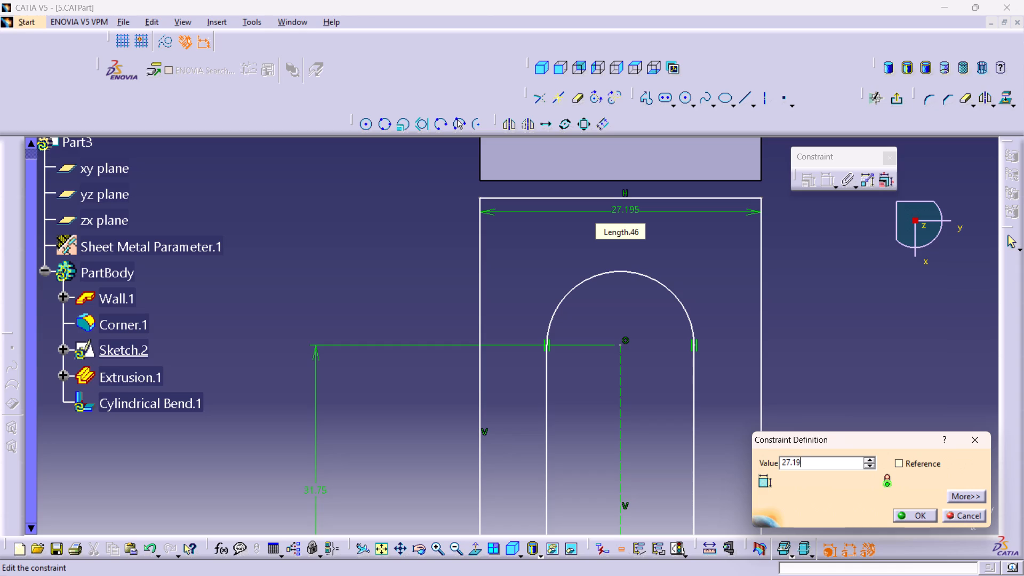
{"action": "type", "text": "57"}
{"action": "key", "text": "BackSpace"}
{"action": "key", "text": "4"}
{"action": "key", "text": "Return"}
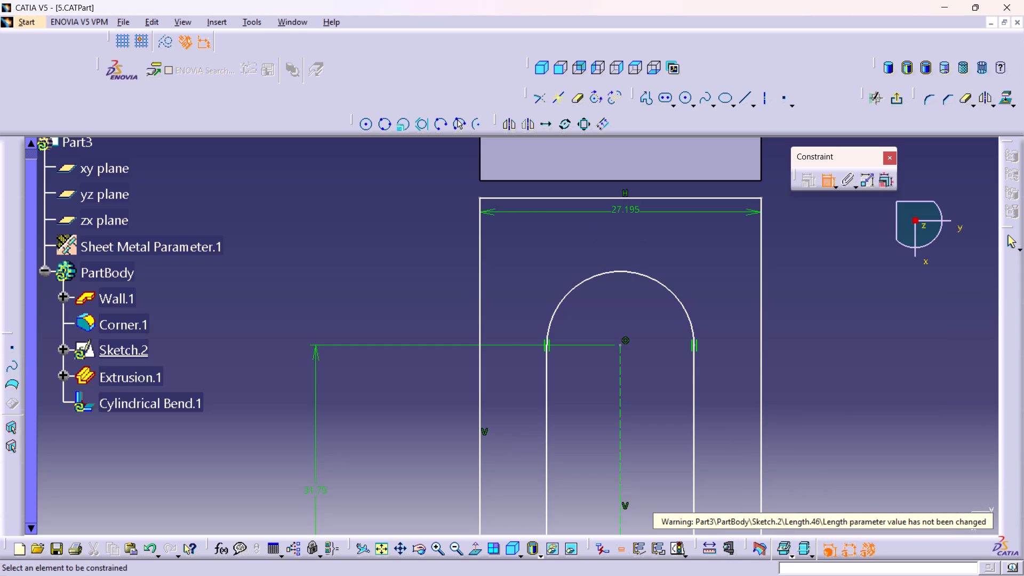
Examine the slotted outline, its dimensions and its closed end beside the plate edge, both face-on and at an angle.
{"action": "middle_click_drag", "start_coordinate": [687, 228], "coordinate": [703, 319]}
{"action": "right_click", "coordinate": [687, 228]}
{"action": "middle_click_drag", "start_coordinate": [703, 332], "coordinate": [724, 220]}
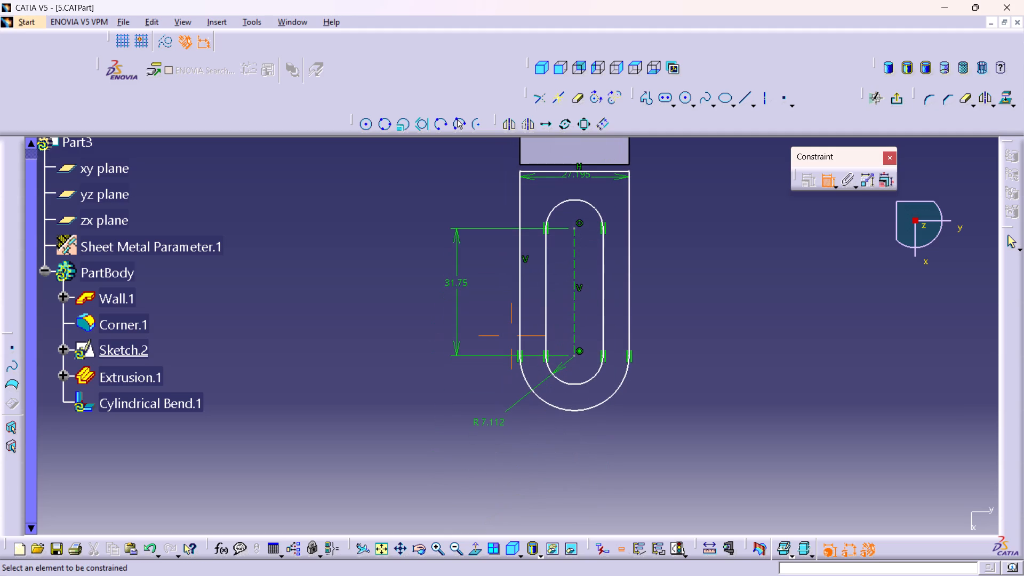
{"action": "middle_click_drag", "start_coordinate": [636, 235], "coordinate": [638, 165]}
{"action": "right_click", "coordinate": [636, 235]}
{"action": "scroll", "coordinate": [636, 235], "scroll_direction": "up", "scroll_amount": 1}
{"action": "middle_click_drag", "start_coordinate": [445, 250], "coordinate": [443, 237]}
{"action": "right_click", "coordinate": [445, 250]}
{"action": "middle_click_drag", "start_coordinate": [405, 269], "coordinate": [478, 401]}
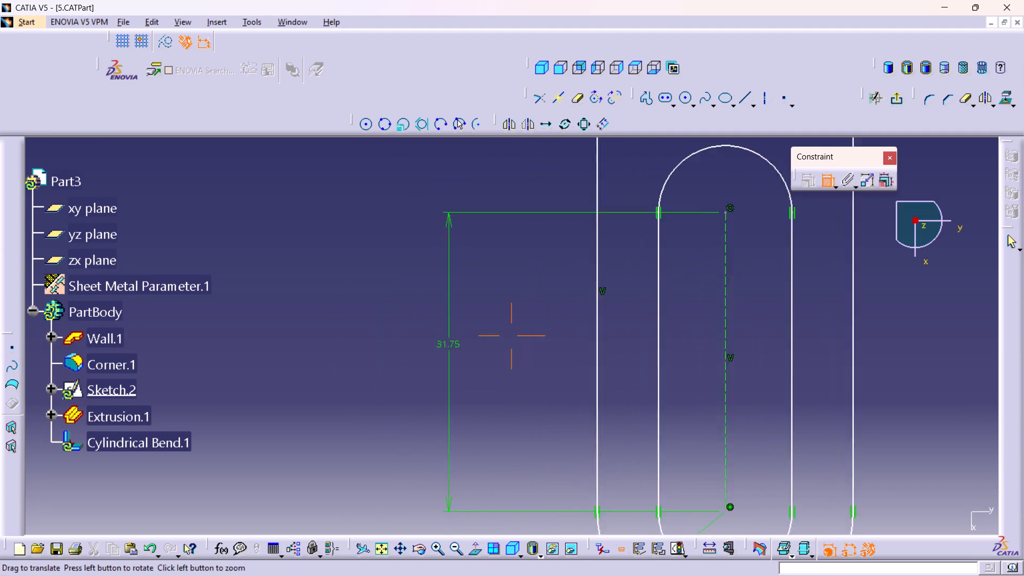
{"action": "middle_click_drag", "start_coordinate": [478, 401], "coordinate": [484, 401]}
{"action": "middle_click_drag", "start_coordinate": [469, 255], "coordinate": [349, 418]}
{"action": "middle_click_drag", "start_coordinate": [377, 303], "coordinate": [502, 333]}
{"action": "right_click_drag", "start_coordinate": [377, 303], "coordinate": [502, 333]}
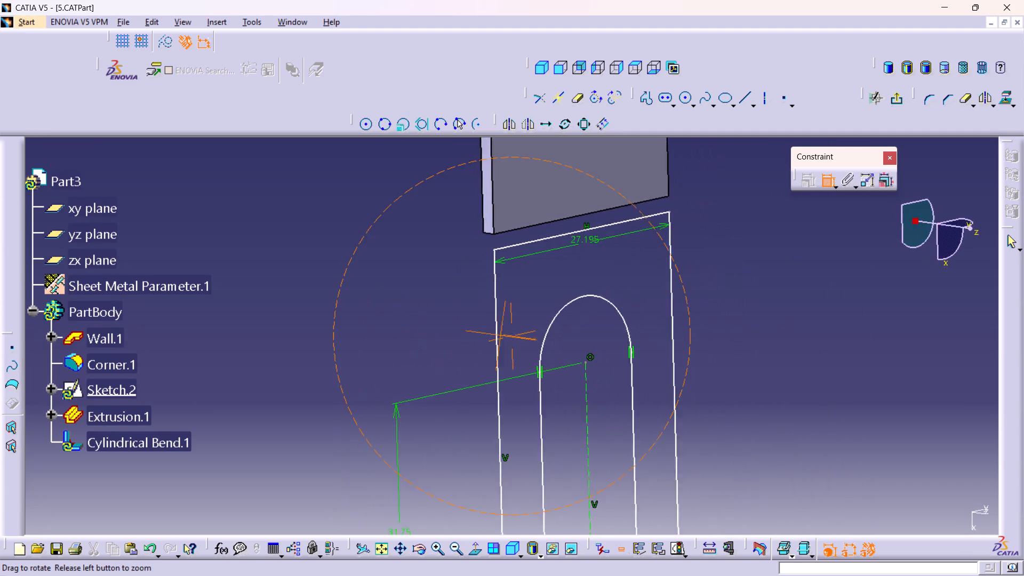
Make the slotted outline's horizontal end line coincident with the plate's adjacent bottom edge.
{"action": "right_click_drag", "start_coordinate": [502, 333], "coordinate": [509, 328]}
{"action": "middle_click_drag", "start_coordinate": [502, 333], "coordinate": [523, 311]}
{"action": "middle_click_drag", "start_coordinate": [468, 296], "coordinate": [565, 286]}
{"action": "right_click_drag", "start_coordinate": [468, 296], "coordinate": [565, 286]}
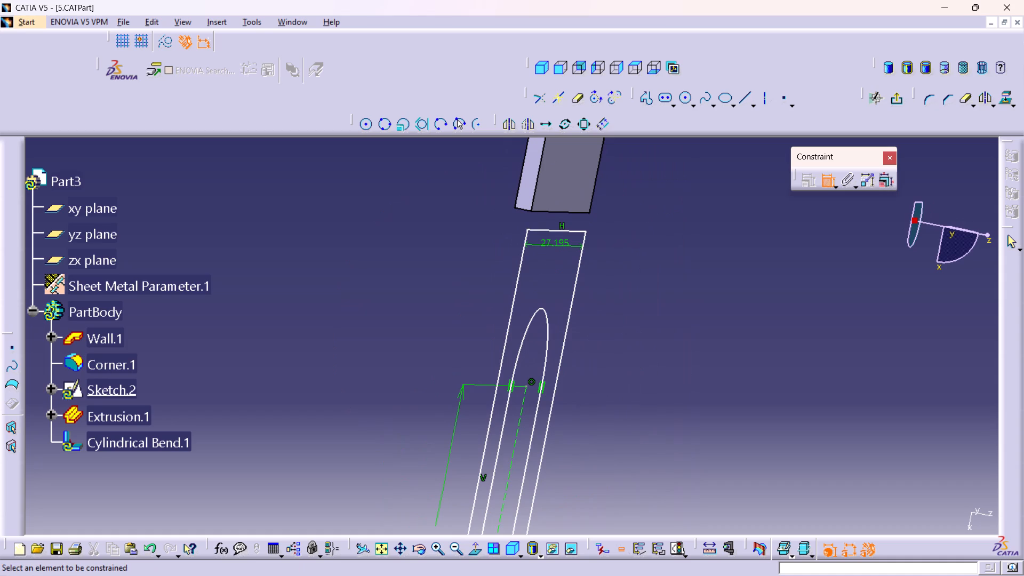
{"action": "left_click", "coordinate": [550, 230]}
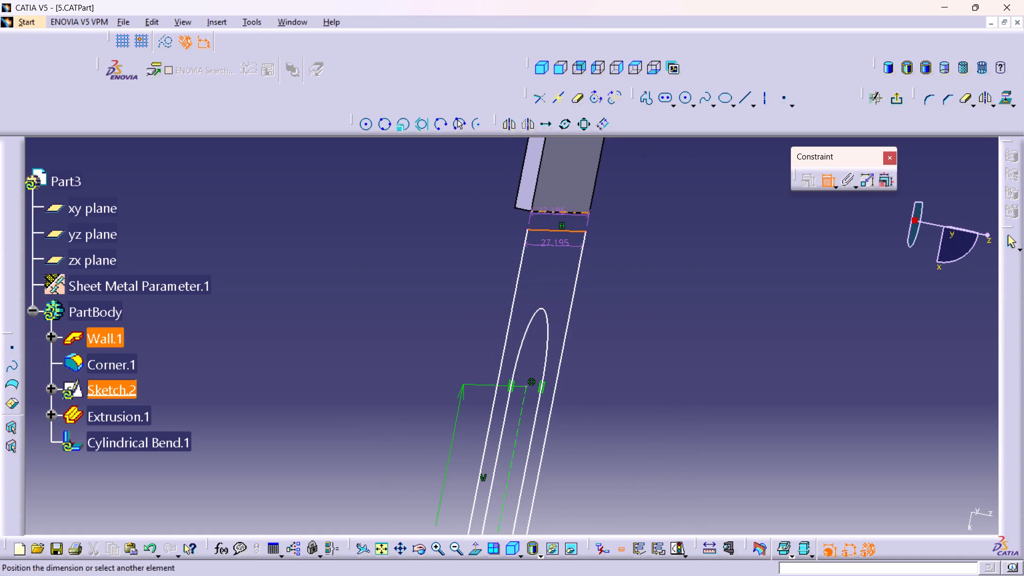
{"action": "left_click", "coordinate": [552, 214]}
{"action": "right_click", "coordinate": [475, 235]}
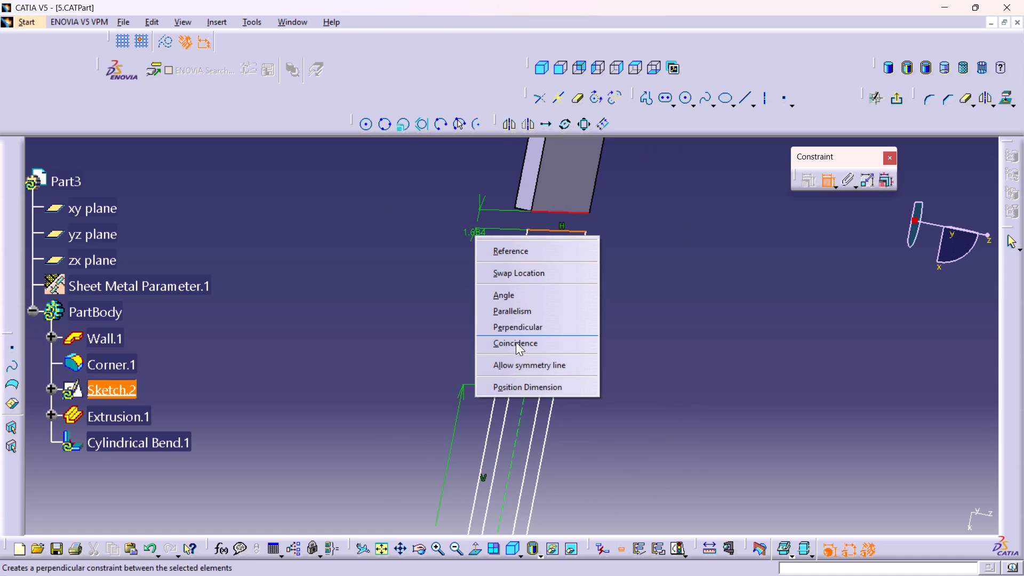
{"action": "left_click", "coordinate": [516, 342]}
Examine at an angle how the outline's corner and side line meet the plate's corner.
{"action": "middle_click_drag", "start_coordinate": [537, 233], "coordinate": [537, 122]}
{"action": "right_click", "coordinate": [537, 233]}
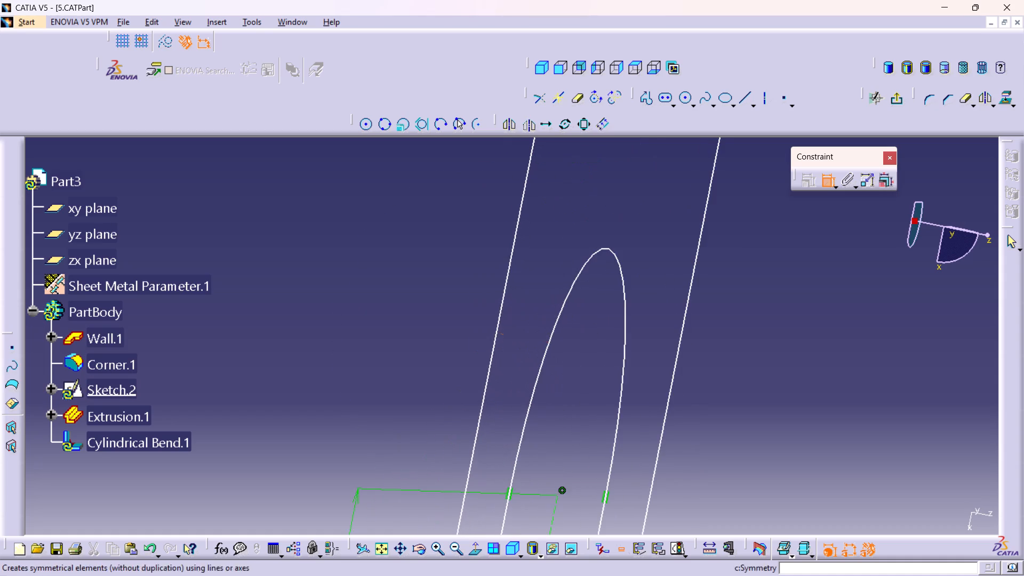
{"action": "middle_click_drag", "start_coordinate": [521, 175], "coordinate": [447, 340]}
{"action": "right_click_drag", "start_coordinate": [503, 205], "coordinate": [447, 350]}
{"action": "middle_click_drag", "start_coordinate": [469, 207], "coordinate": [446, 301]}
{"action": "middle_click_drag", "start_coordinate": [382, 286], "coordinate": [337, 269]}
{"action": "right_click_drag", "start_coordinate": [382, 286], "coordinate": [337, 269]}
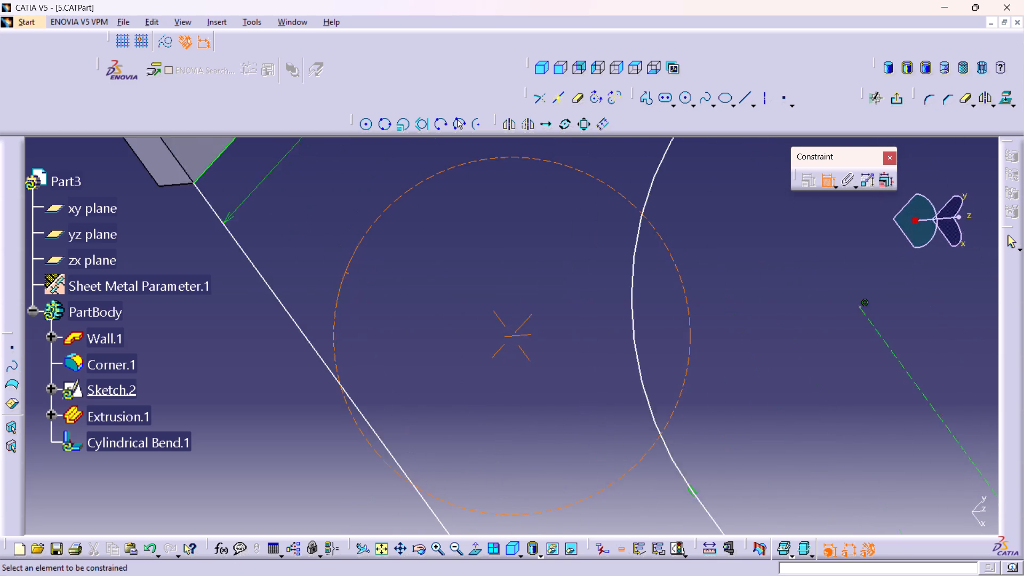
{"action": "right_click_drag", "start_coordinate": [337, 269], "coordinate": [314, 270]}
{"action": "middle_click_drag", "start_coordinate": [337, 269], "coordinate": [309, 269]}
{"action": "middle_click_drag", "start_coordinate": [261, 242], "coordinate": [335, 340]}
{"action": "middle_click_drag", "start_coordinate": [199, 307], "coordinate": [182, 246]}
{"action": "right_click", "coordinate": [199, 307]}
{"action": "middle_click_drag", "start_coordinate": [184, 279], "coordinate": [334, 285]}
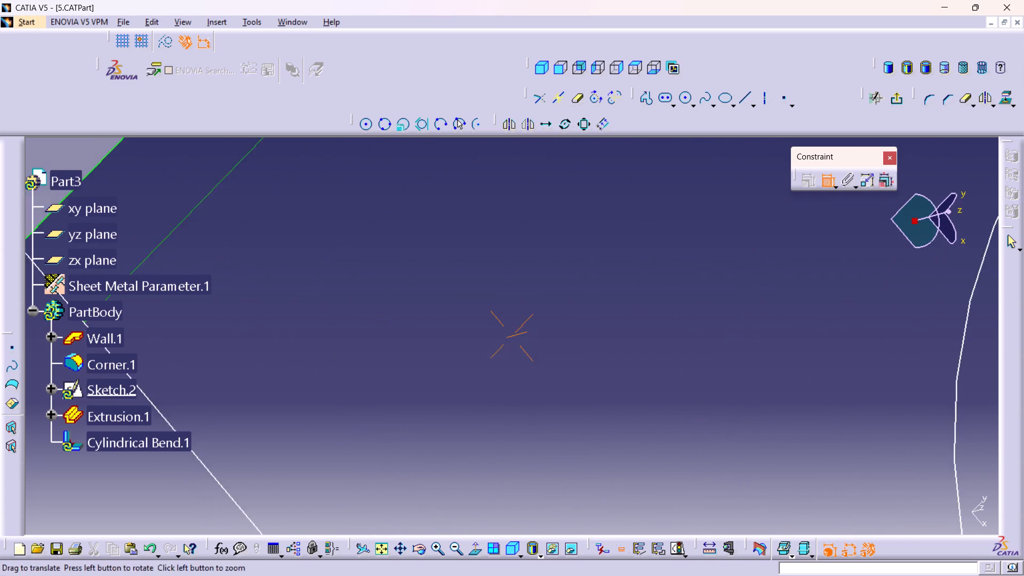
{"action": "middle_click_drag", "start_coordinate": [334, 285], "coordinate": [438, 301]}
{"action": "middle_click_drag", "start_coordinate": [297, 294], "coordinate": [324, 320]}
{"action": "middle_click_drag", "start_coordinate": [250, 295], "coordinate": [219, 212]}
{"action": "right_click", "coordinate": [250, 295]}
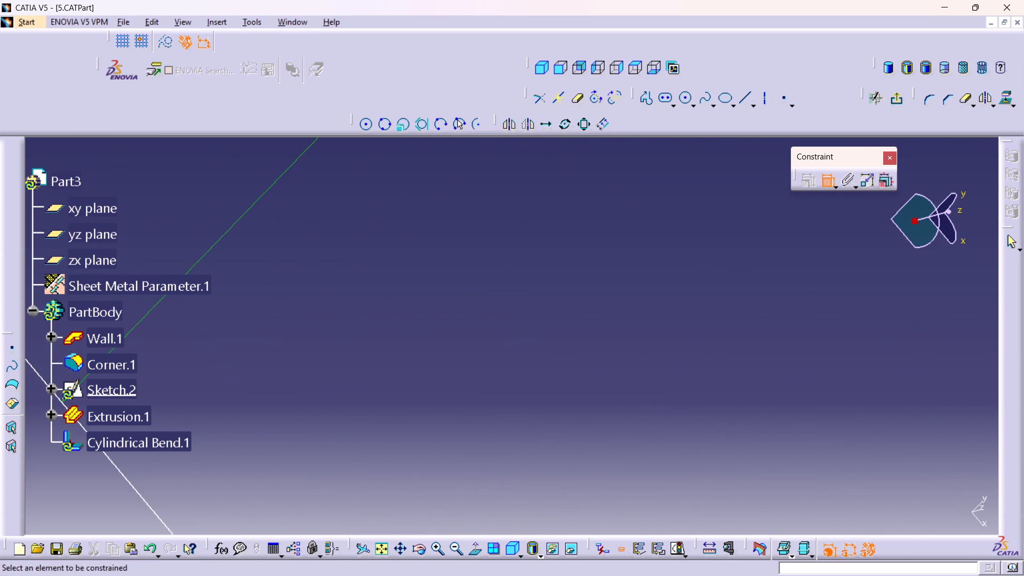
{"action": "middle_click_drag", "start_coordinate": [185, 259], "coordinate": [553, 299]}
{"action": "middle_click_drag", "start_coordinate": [406, 316], "coordinate": [563, 359]}
{"action": "middle_click_drag", "start_coordinate": [427, 348], "coordinate": [370, 233]}
{"action": "right_click", "coordinate": [427, 348]}
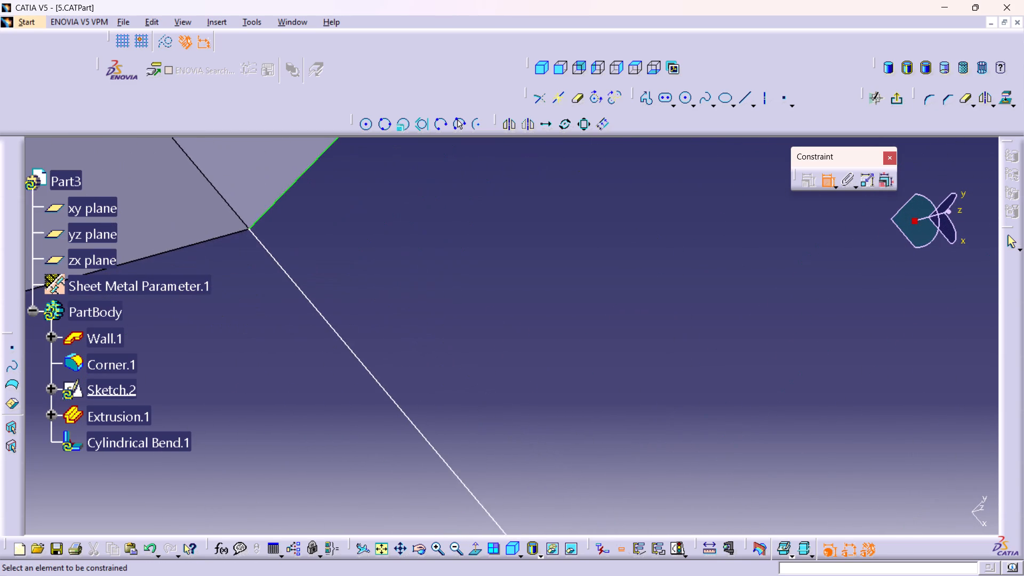
{"action": "middle_click_drag", "start_coordinate": [361, 235], "coordinate": [476, 412]}
{"action": "middle_click_drag", "start_coordinate": [438, 373], "coordinate": [645, 575]}
{"action": "right_click", "coordinate": [438, 373]}
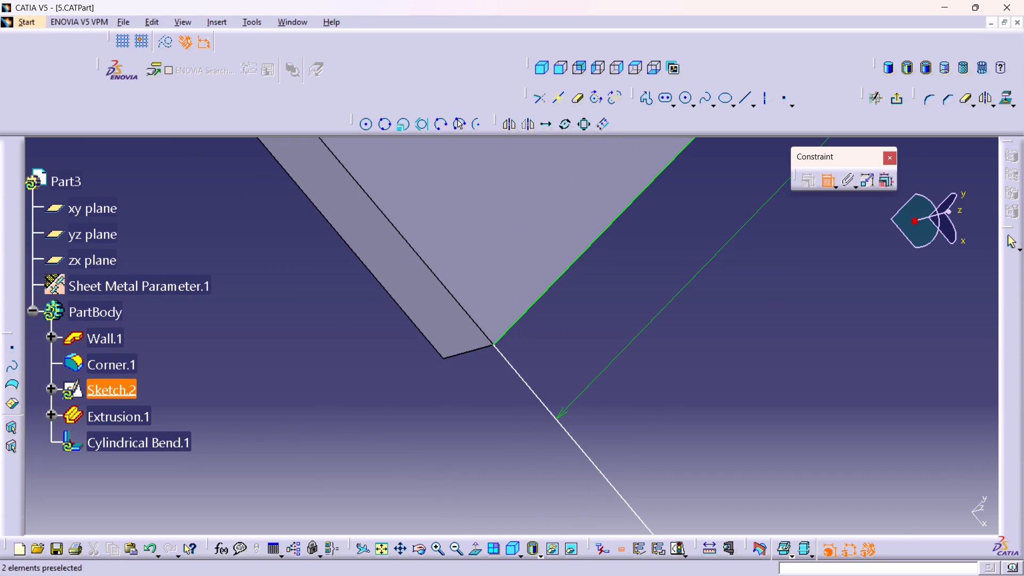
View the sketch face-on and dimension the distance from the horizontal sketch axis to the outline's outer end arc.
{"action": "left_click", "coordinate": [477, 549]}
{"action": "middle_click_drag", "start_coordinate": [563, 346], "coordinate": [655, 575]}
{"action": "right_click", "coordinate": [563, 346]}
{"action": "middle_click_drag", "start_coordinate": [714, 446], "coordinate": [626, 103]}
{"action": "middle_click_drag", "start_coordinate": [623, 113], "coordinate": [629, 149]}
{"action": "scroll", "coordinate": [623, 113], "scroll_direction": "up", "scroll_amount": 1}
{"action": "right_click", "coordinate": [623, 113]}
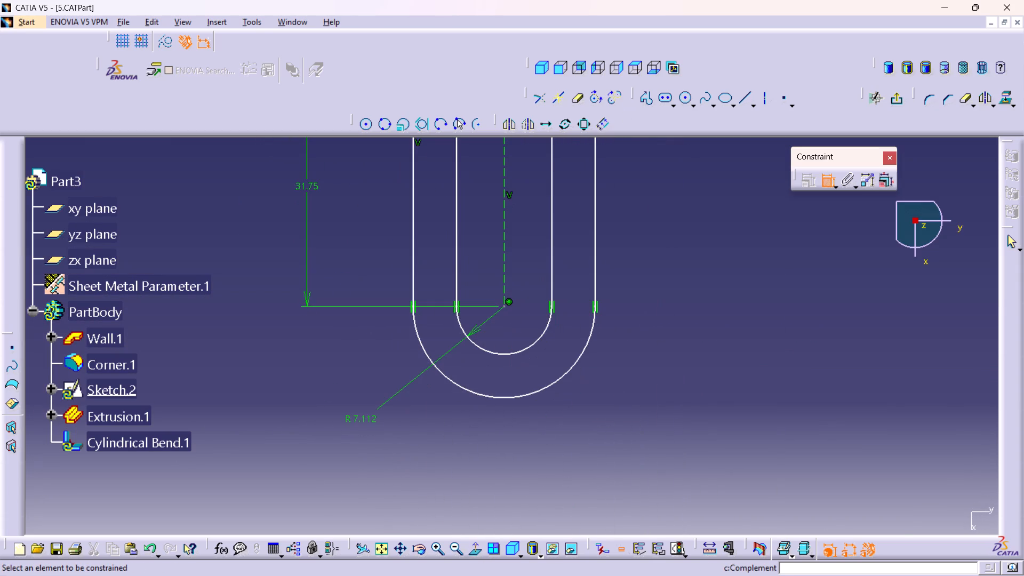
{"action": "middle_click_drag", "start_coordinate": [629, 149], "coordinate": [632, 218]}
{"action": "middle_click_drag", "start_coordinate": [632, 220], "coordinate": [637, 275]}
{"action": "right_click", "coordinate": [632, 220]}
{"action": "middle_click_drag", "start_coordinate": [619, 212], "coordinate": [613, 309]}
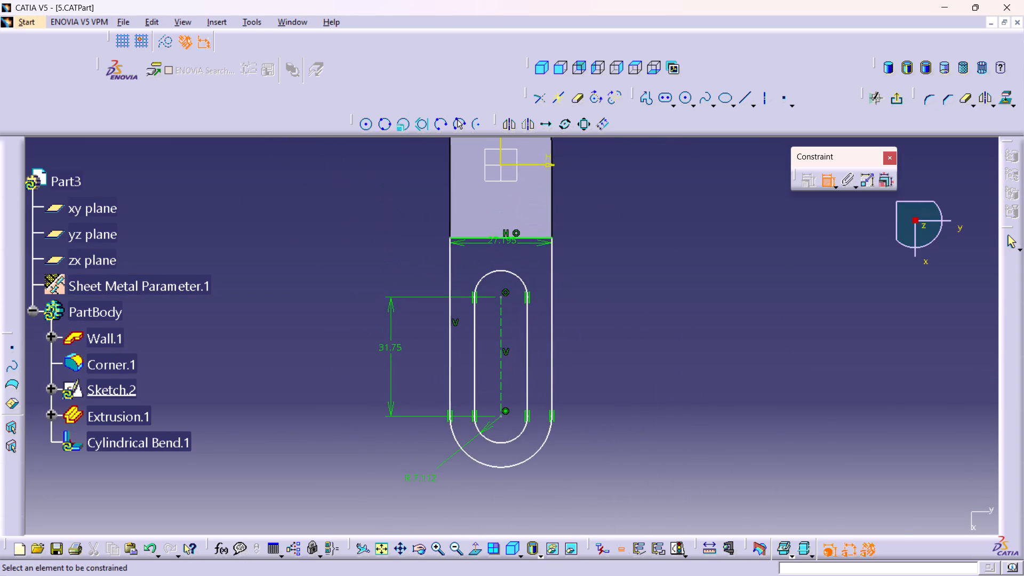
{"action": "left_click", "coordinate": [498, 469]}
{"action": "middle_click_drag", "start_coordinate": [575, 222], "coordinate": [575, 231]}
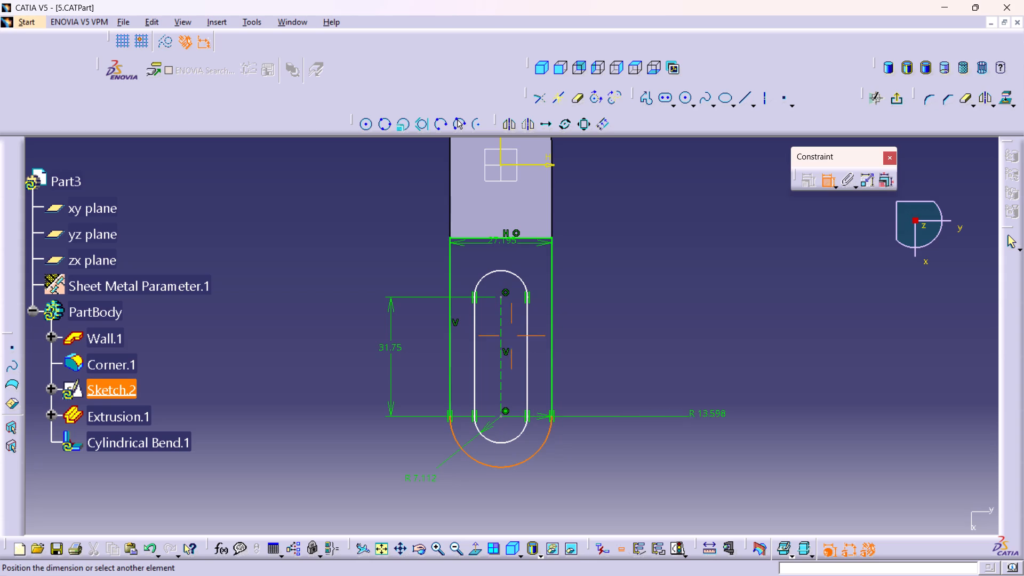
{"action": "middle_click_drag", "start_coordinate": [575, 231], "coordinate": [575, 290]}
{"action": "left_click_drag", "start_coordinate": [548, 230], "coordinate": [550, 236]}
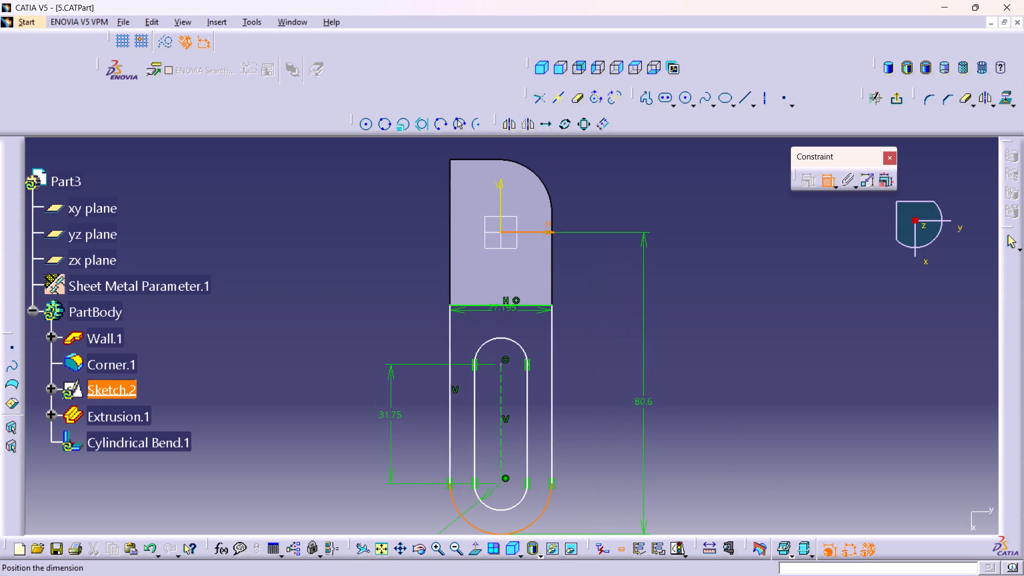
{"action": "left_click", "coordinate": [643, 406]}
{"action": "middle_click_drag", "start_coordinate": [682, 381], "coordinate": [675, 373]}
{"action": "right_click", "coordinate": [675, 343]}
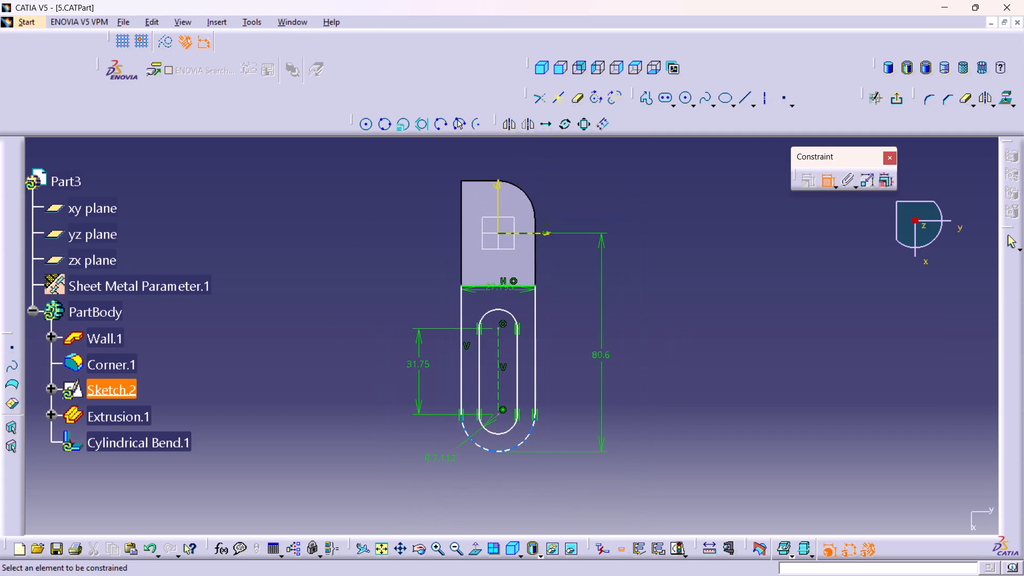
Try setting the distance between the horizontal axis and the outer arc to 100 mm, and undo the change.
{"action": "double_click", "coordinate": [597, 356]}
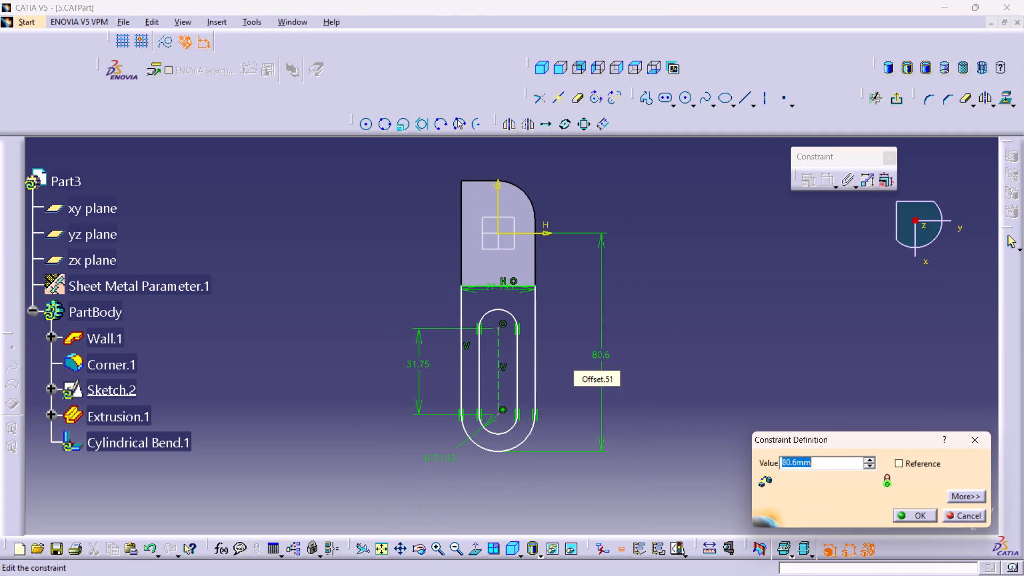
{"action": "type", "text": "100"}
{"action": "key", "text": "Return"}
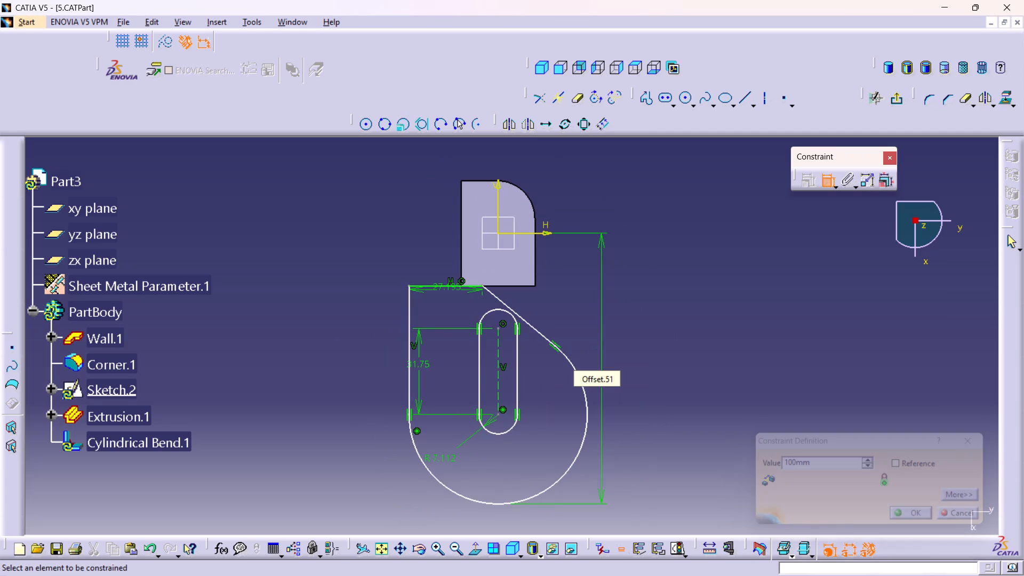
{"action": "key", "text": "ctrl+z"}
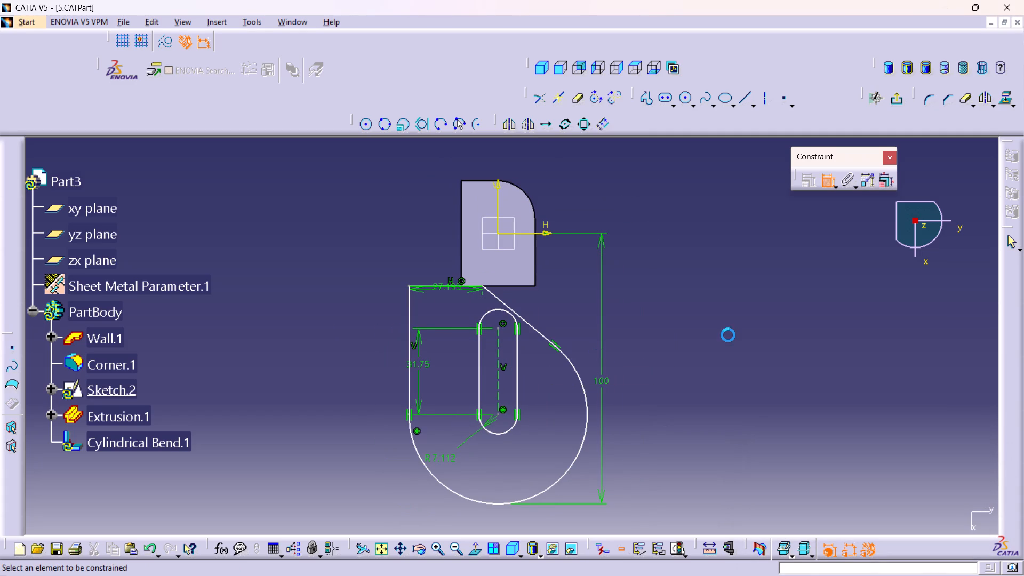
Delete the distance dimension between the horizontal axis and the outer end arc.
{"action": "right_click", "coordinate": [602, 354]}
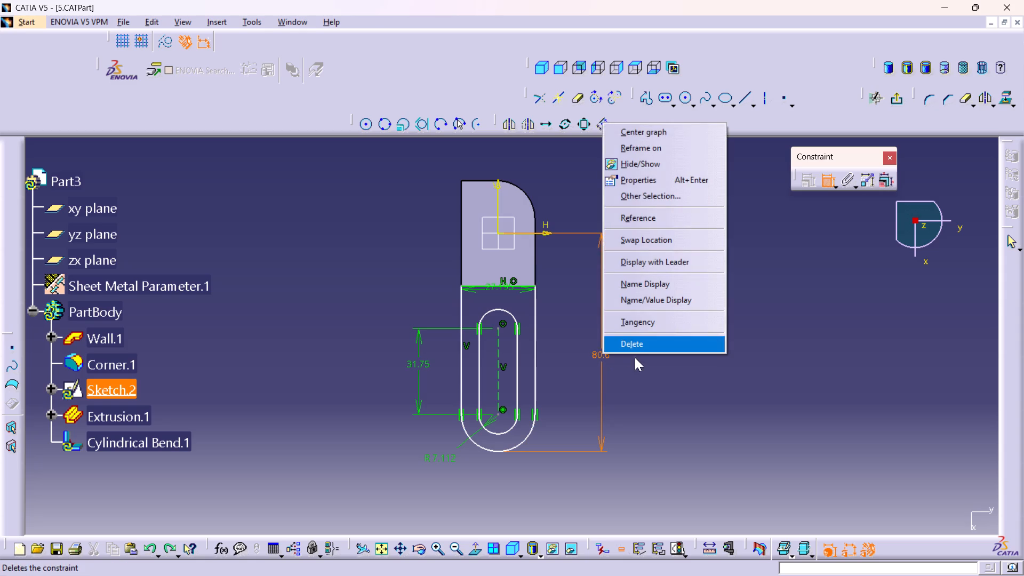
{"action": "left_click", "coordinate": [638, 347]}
Make the outline's side line below the plate's rounded corner coincident with the plate's side edge.
{"action": "middle_click_drag", "start_coordinate": [535, 315], "coordinate": [507, 183]}
{"action": "right_click", "coordinate": [535, 315]}
{"action": "middle_click_drag", "start_coordinate": [554, 243], "coordinate": [459, 425]}
{"action": "middle_click_drag", "start_coordinate": [504, 331], "coordinate": [506, 137]}
{"action": "right_click", "coordinate": [504, 331]}
{"action": "middle_click_drag", "start_coordinate": [494, 230], "coordinate": [508, 329]}
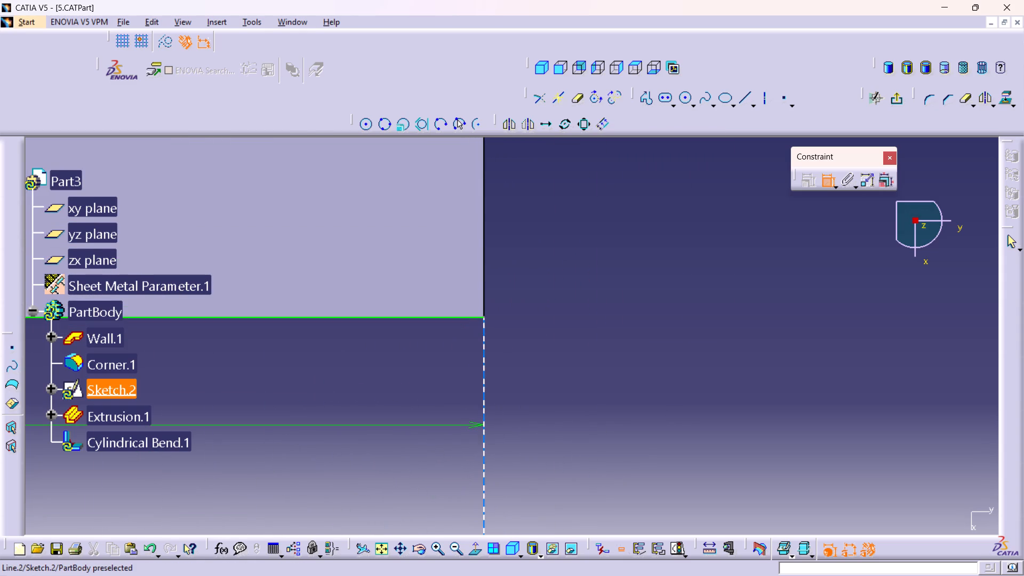
{"action": "left_click", "coordinate": [484, 326]}
{"action": "left_click", "coordinate": [484, 285]}
{"action": "right_click", "coordinate": [551, 320]}
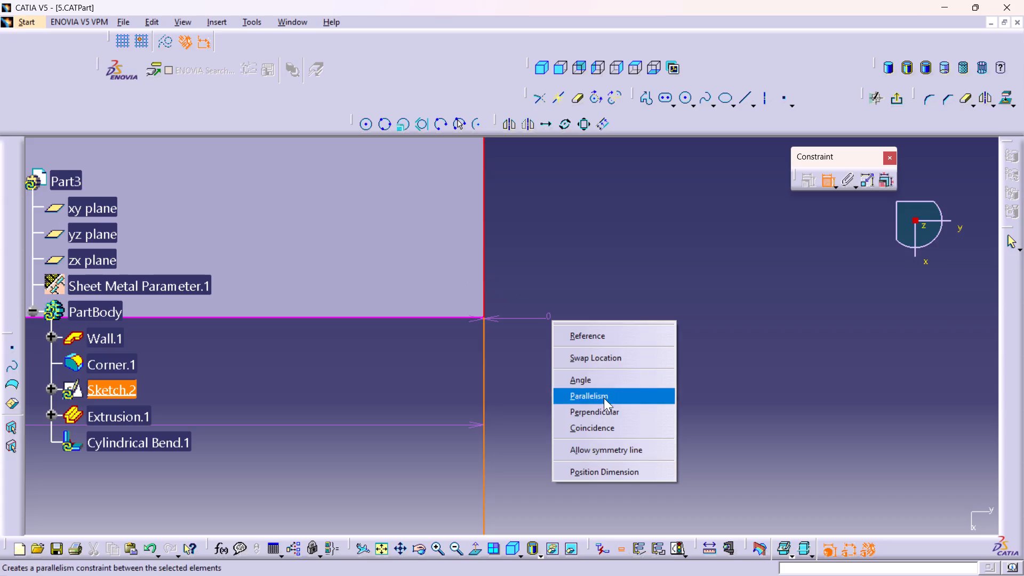
{"action": "left_click", "coordinate": [593, 425]}
Delete the length dimension on the outline's horizontal end line.
{"action": "middle_click_drag", "start_coordinate": [533, 366], "coordinate": [573, 493]}
{"action": "right_click", "coordinate": [533, 366]}
{"action": "middle_click_drag", "start_coordinate": [557, 434], "coordinate": [624, 324]}
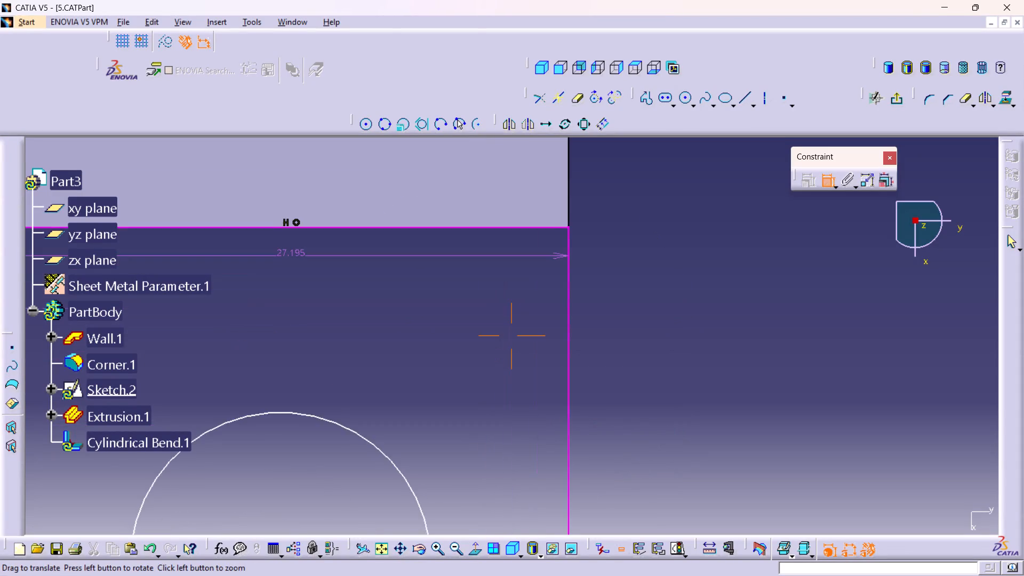
{"action": "middle_click_drag", "start_coordinate": [624, 324], "coordinate": [665, 479]}
{"action": "right_click", "coordinate": [625, 323]}
{"action": "middle_click_drag", "start_coordinate": [645, 447], "coordinate": [680, 299]}
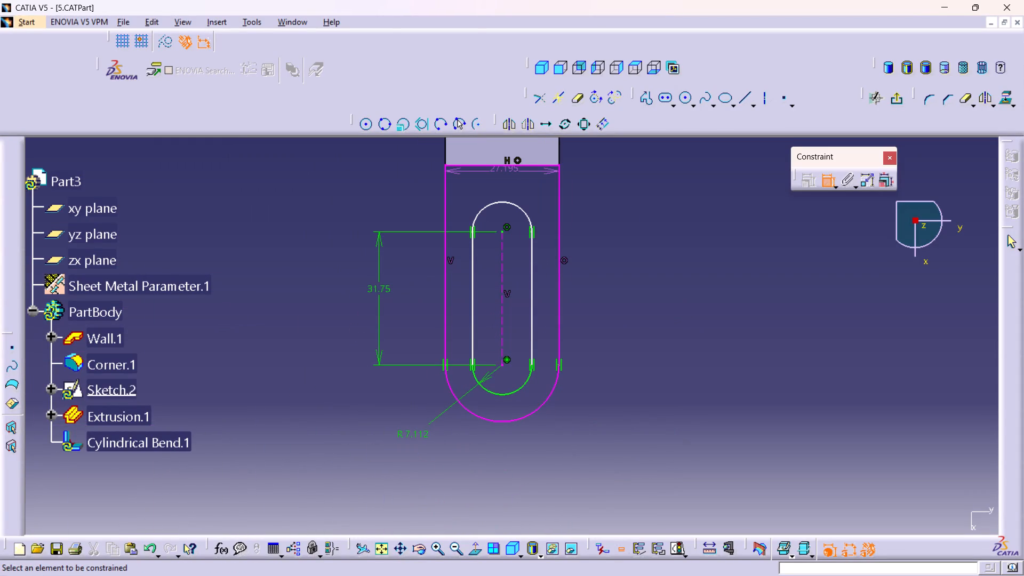
{"action": "middle_click_drag", "start_coordinate": [404, 270], "coordinate": [398, 318]}
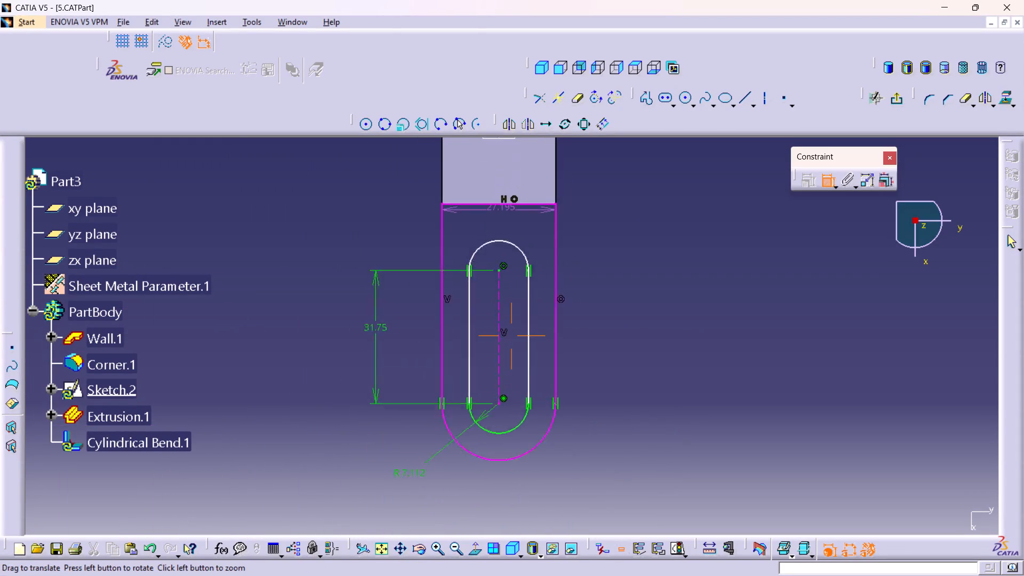
{"action": "middle_click_drag", "start_coordinate": [398, 318], "coordinate": [394, 343]}
{"action": "right_click", "coordinate": [495, 243]}
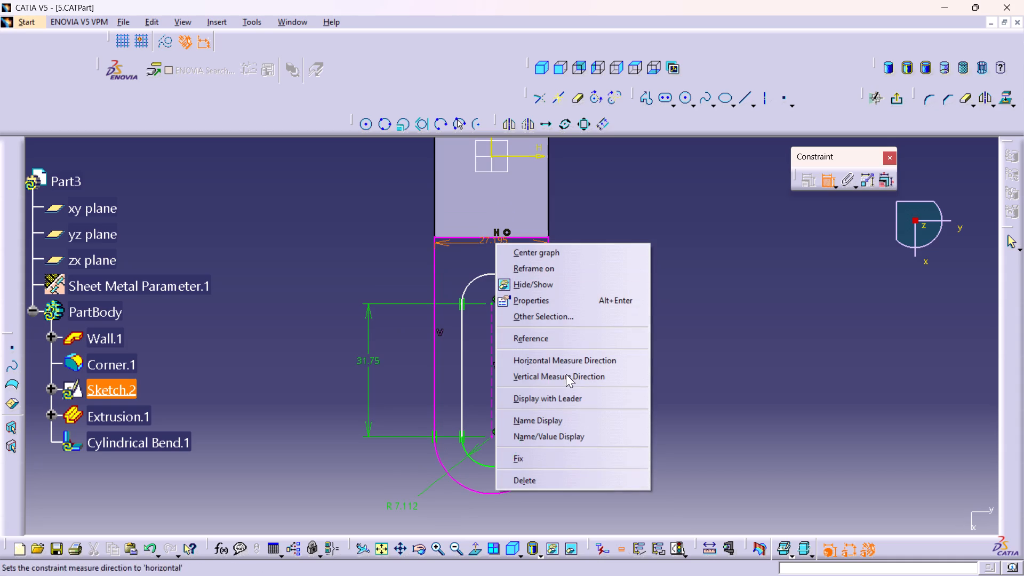
{"action": "left_click", "coordinate": [550, 482]}
Make the outline's other side line coincident with the plate's side edge below its square corner.
{"action": "middle_click_drag", "start_coordinate": [403, 295], "coordinate": [403, 407]}
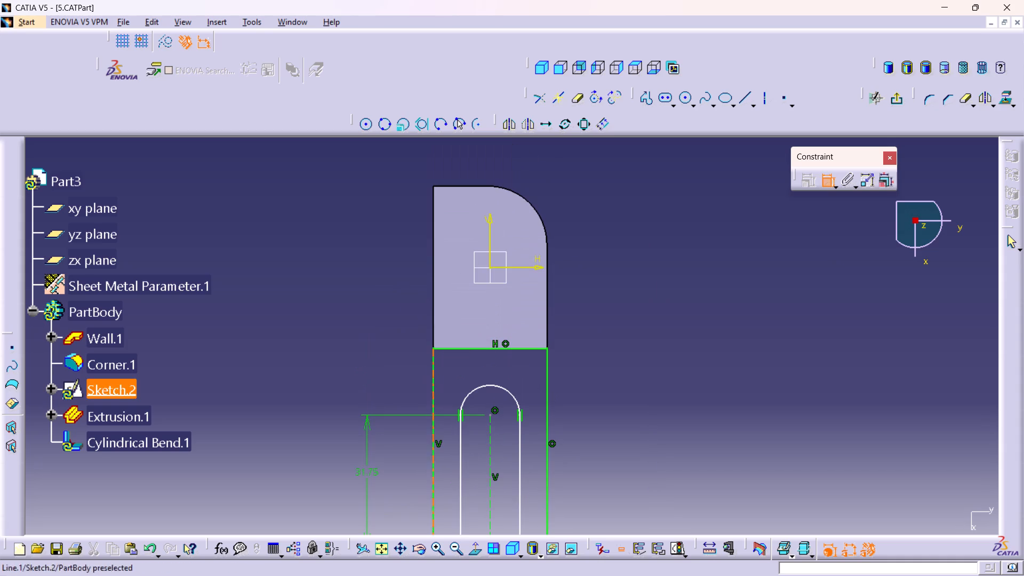
{"action": "left_click", "coordinate": [431, 371]}
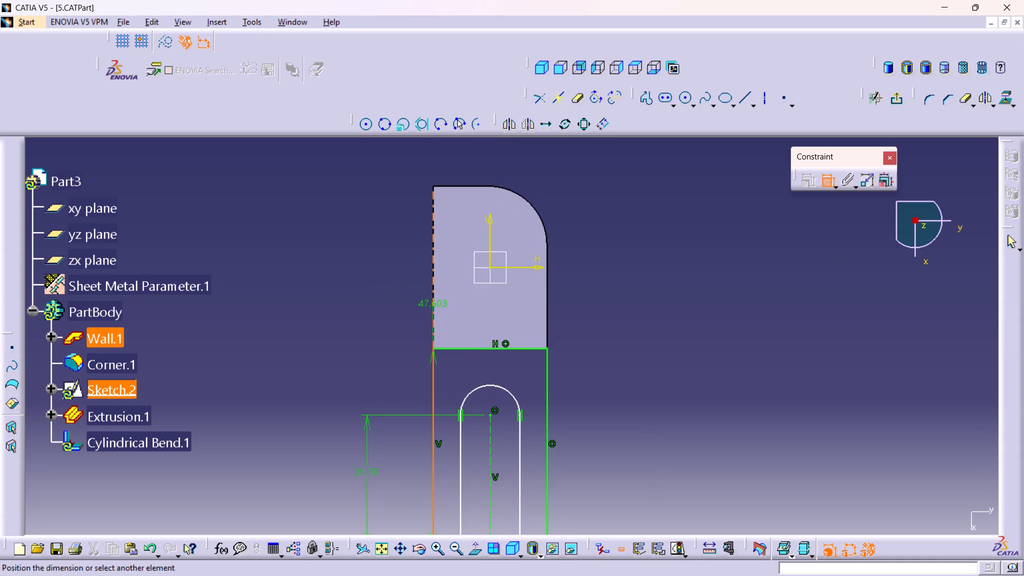
{"action": "left_click", "coordinate": [433, 306]}
{"action": "right_click", "coordinate": [406, 323]}
{"action": "left_click", "coordinate": [435, 428]}
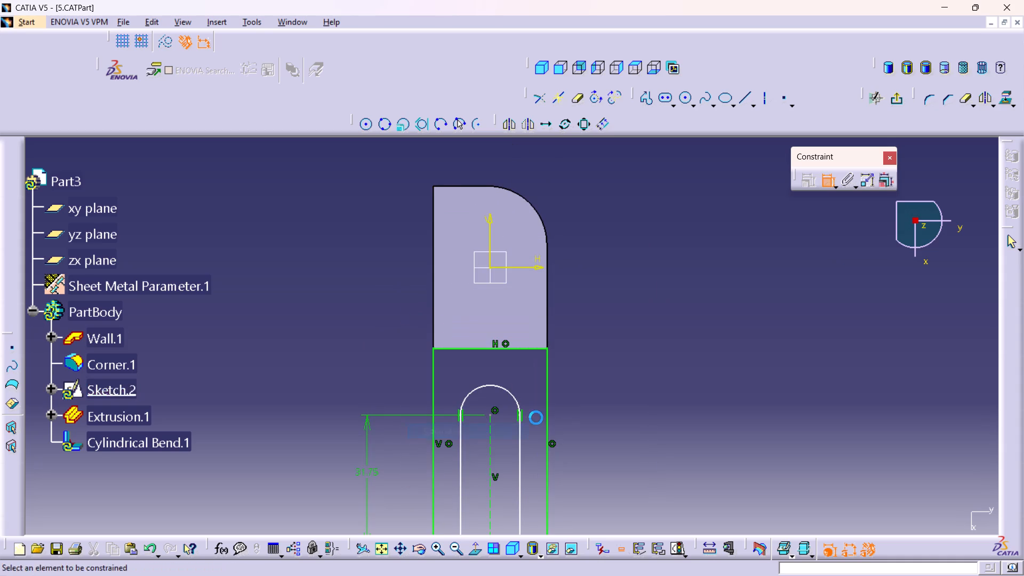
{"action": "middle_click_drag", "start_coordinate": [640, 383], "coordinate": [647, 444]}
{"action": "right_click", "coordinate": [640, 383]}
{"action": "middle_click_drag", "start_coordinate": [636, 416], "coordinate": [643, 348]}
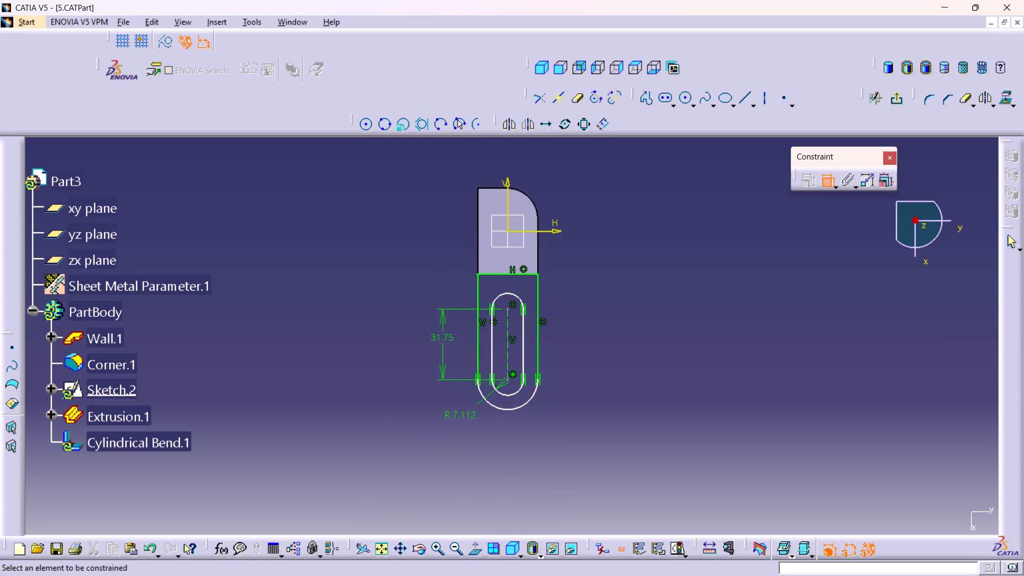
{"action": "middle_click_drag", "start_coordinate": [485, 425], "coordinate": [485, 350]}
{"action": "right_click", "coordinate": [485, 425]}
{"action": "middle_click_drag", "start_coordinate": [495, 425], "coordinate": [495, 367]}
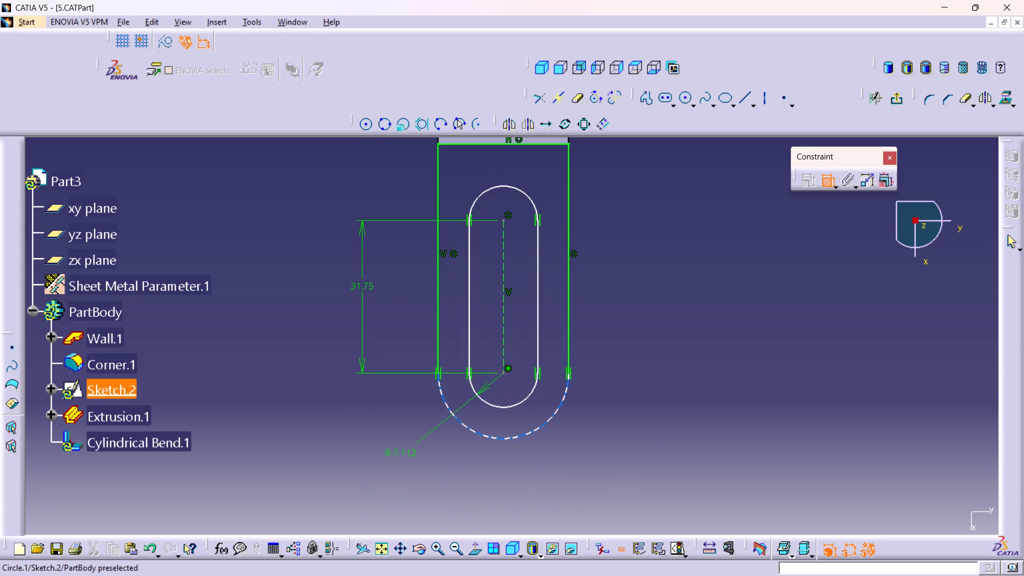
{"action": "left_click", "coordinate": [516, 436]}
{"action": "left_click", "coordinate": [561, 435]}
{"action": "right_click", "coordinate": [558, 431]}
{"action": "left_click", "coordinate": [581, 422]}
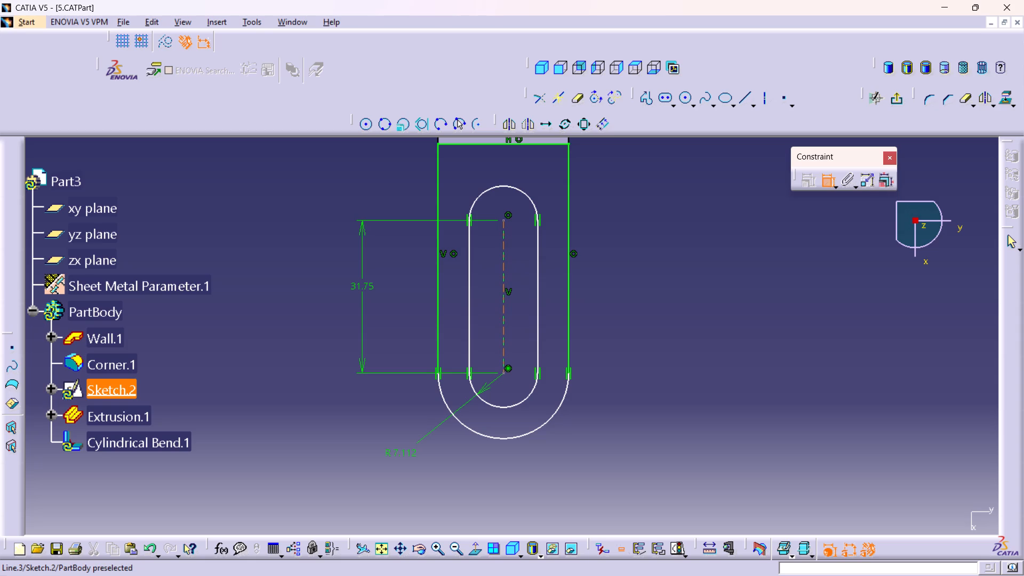
Dimension the distance from the centre of the slot's arc nearest the plate to the outline's horizontal end line.
{"action": "left_click", "coordinate": [502, 218]}
{"action": "left_click", "coordinate": [505, 220]}
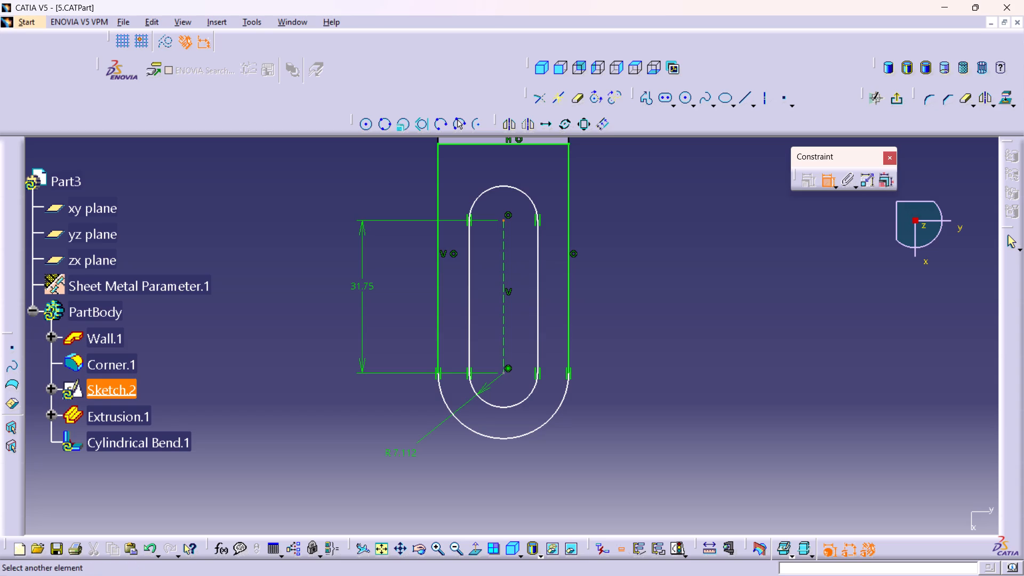
{"action": "left_click", "coordinate": [541, 146]}
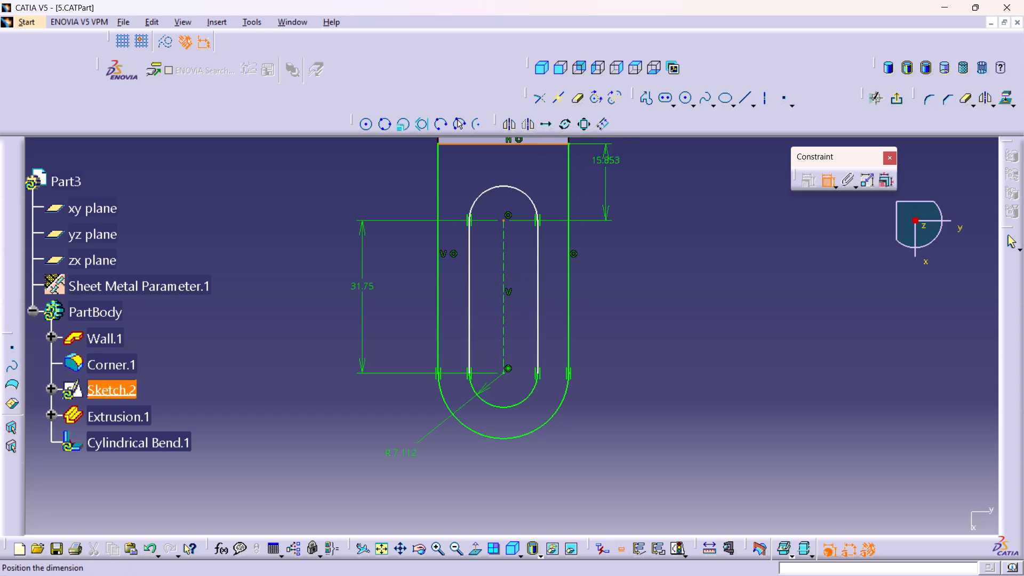
{"action": "left_click", "coordinate": [628, 196]}
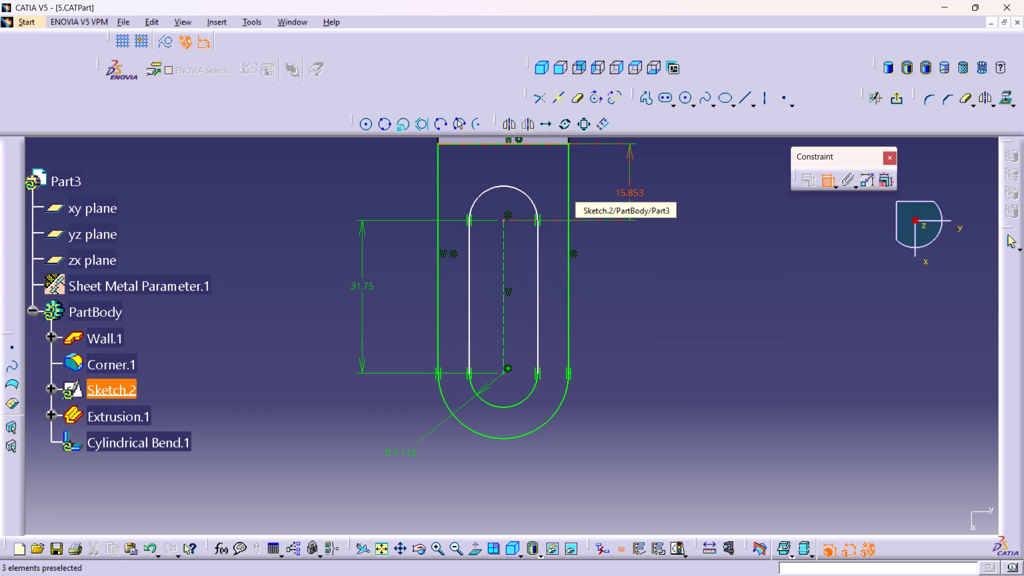
{"action": "middle_click_drag", "start_coordinate": [604, 295], "coordinate": [605, 322]}
{"action": "right_click", "coordinate": [604, 295]}
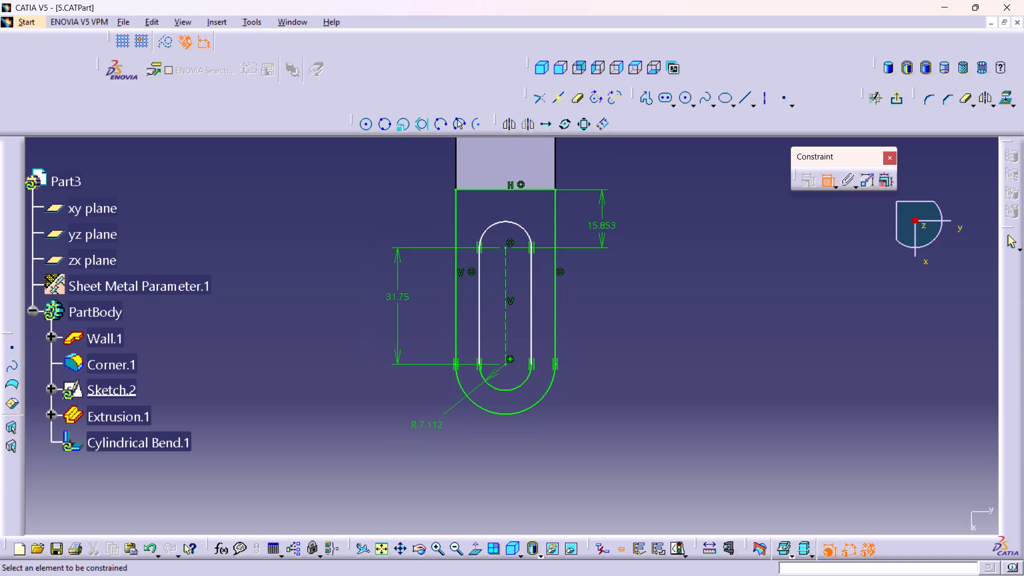
{"action": "middle_click_drag", "start_coordinate": [591, 362], "coordinate": [594, 398]}
{"action": "right_click", "coordinate": [591, 362]}
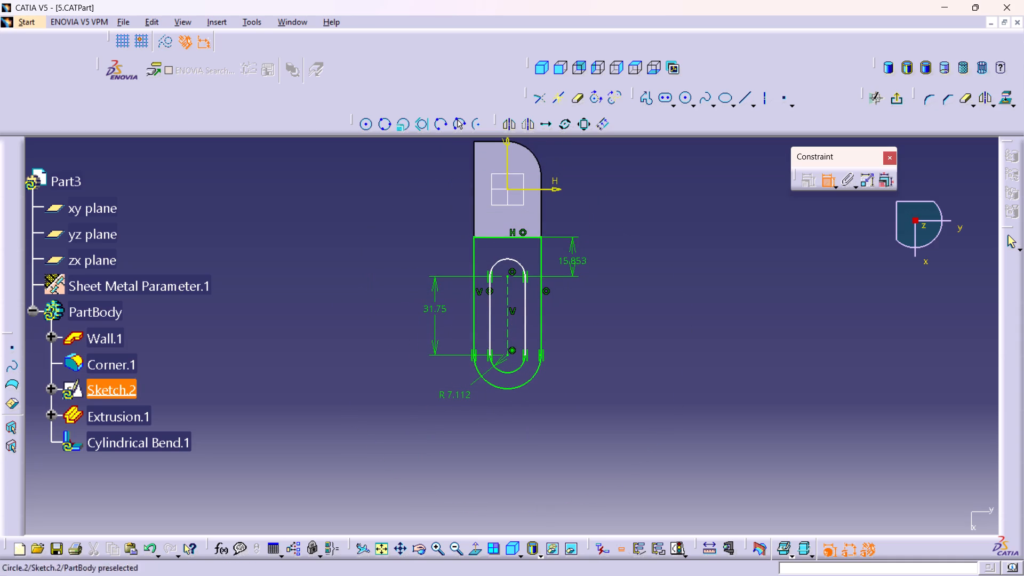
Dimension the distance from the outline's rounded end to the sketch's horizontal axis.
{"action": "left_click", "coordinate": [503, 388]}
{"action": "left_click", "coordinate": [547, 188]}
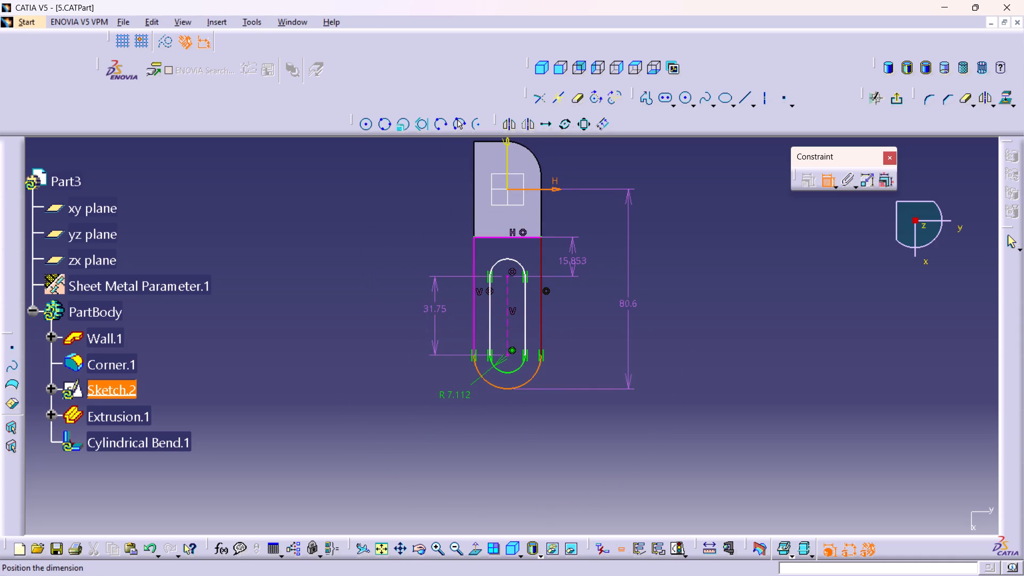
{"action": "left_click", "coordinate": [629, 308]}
Delete the dimension between the centre of the slot's arc nearest the plate and the outline's horizontal end line.
{"action": "right_click", "coordinate": [574, 260]}
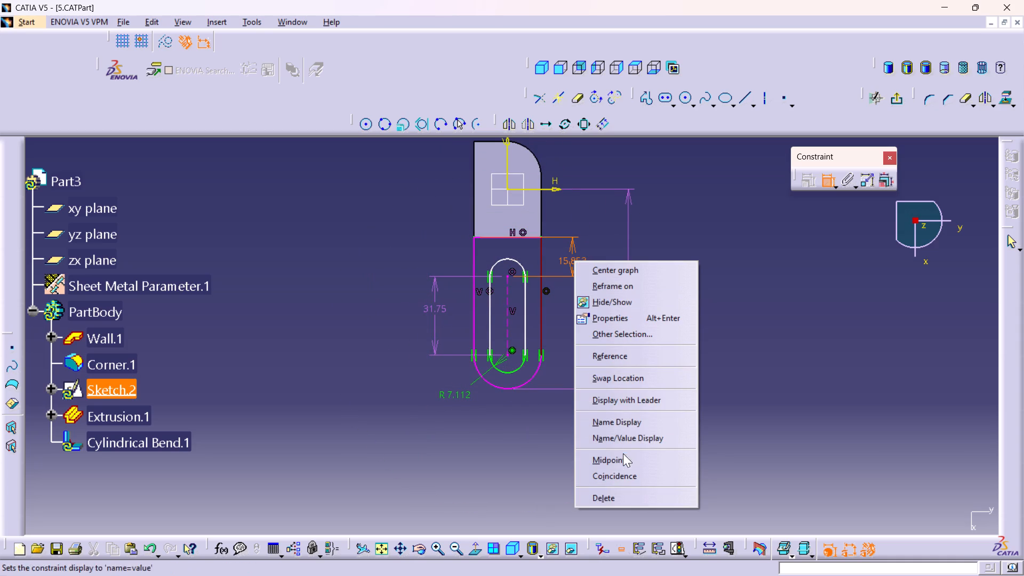
{"action": "left_click", "coordinate": [605, 497]}
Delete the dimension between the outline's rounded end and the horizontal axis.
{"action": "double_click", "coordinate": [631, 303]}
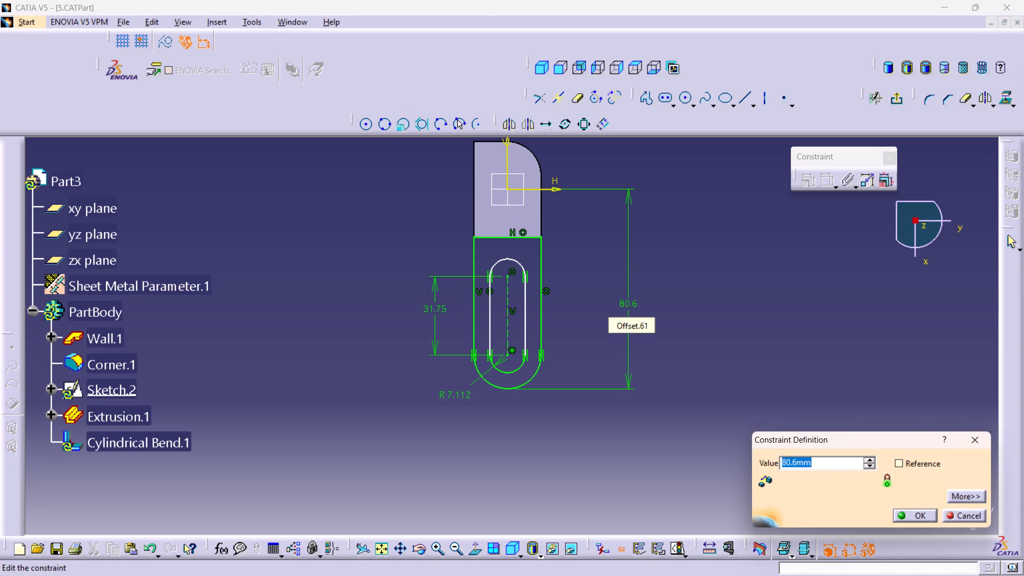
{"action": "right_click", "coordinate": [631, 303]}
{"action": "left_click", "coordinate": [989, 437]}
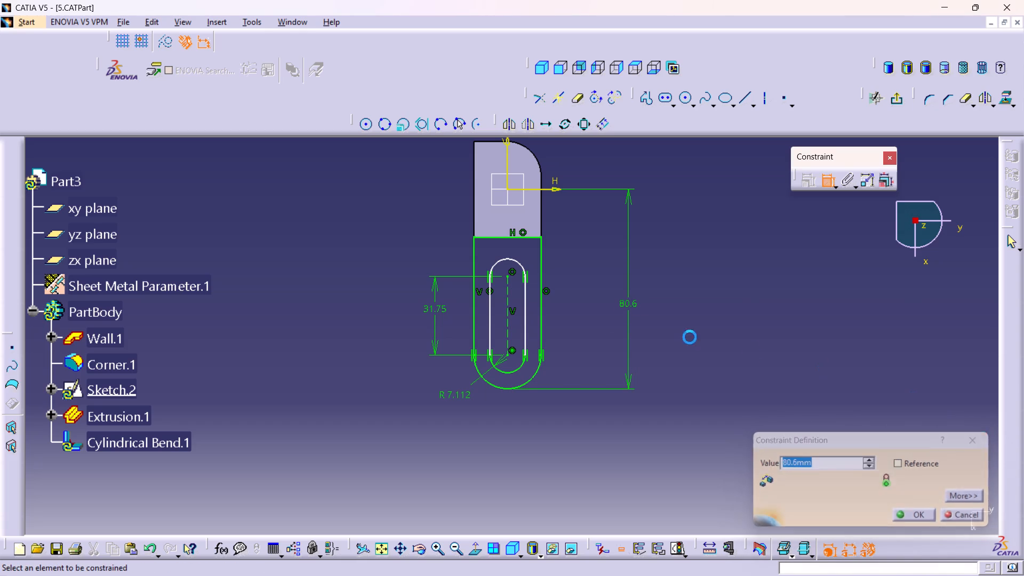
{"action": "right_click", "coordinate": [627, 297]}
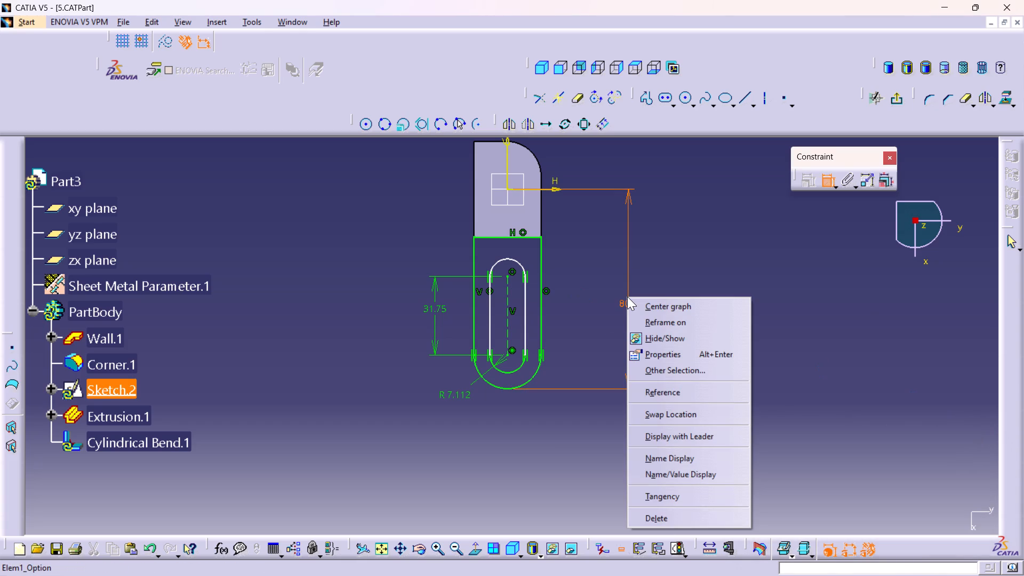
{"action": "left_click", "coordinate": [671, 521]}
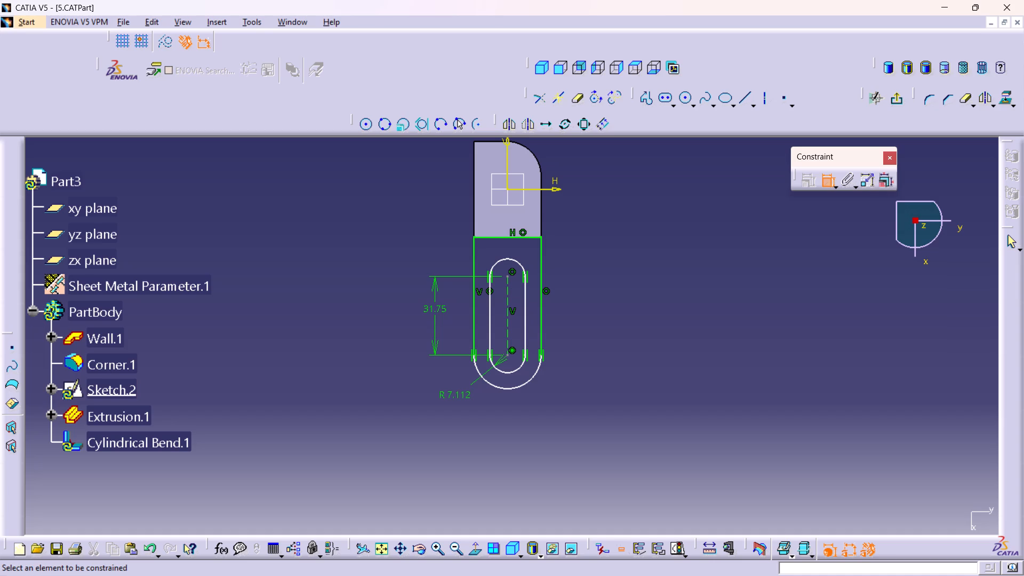
Dimension the overall length from the outline's rounded end to the plate's far straight edge.
{"action": "left_click", "coordinate": [504, 388]}
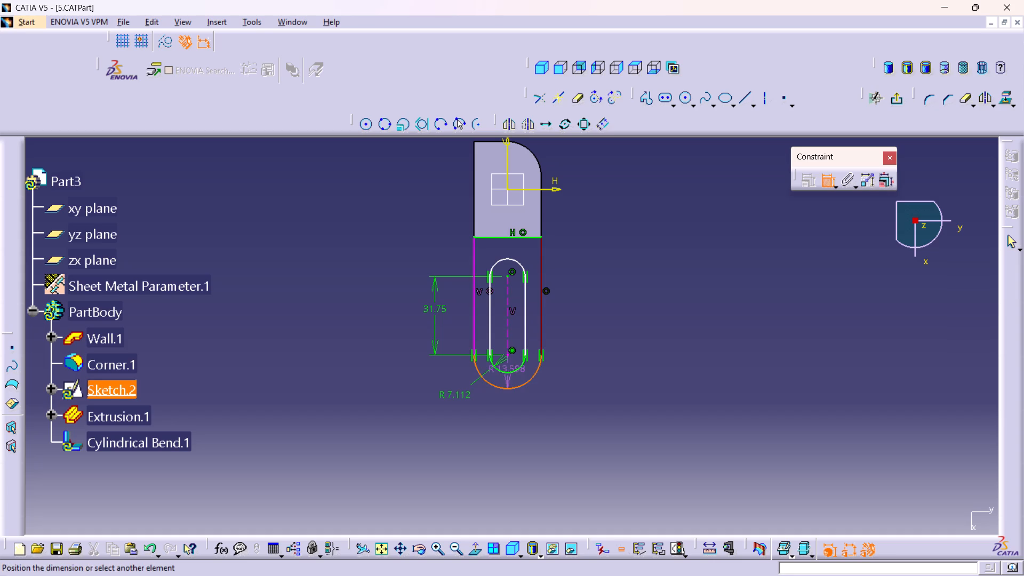
{"action": "left_click", "coordinate": [488, 141]}
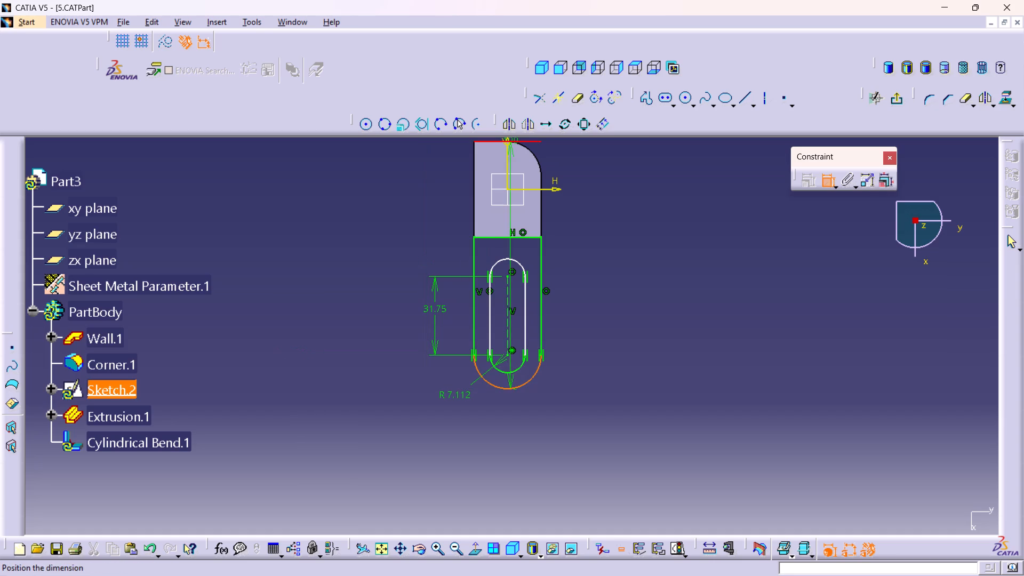
{"action": "left_click", "coordinate": [634, 295]}
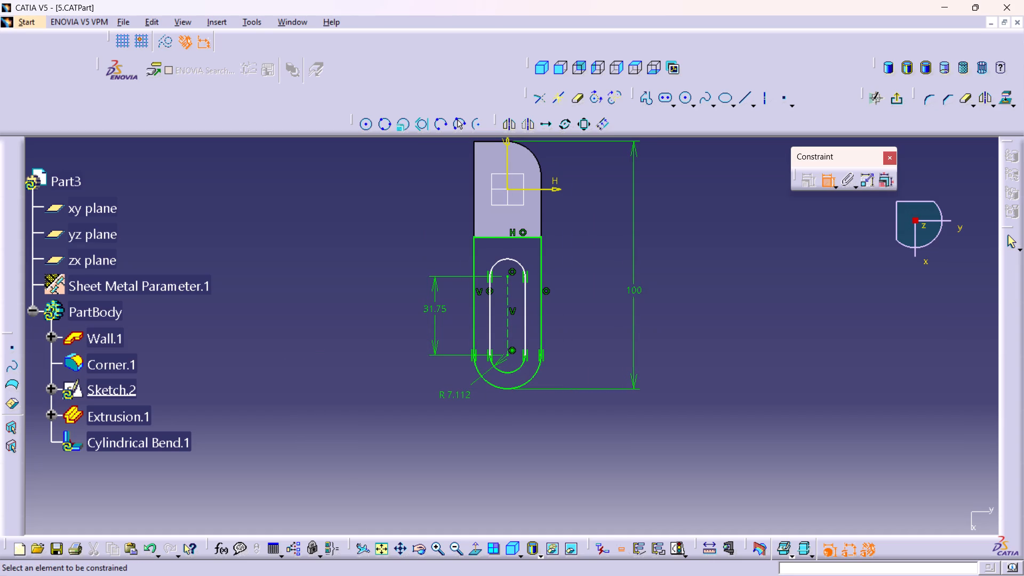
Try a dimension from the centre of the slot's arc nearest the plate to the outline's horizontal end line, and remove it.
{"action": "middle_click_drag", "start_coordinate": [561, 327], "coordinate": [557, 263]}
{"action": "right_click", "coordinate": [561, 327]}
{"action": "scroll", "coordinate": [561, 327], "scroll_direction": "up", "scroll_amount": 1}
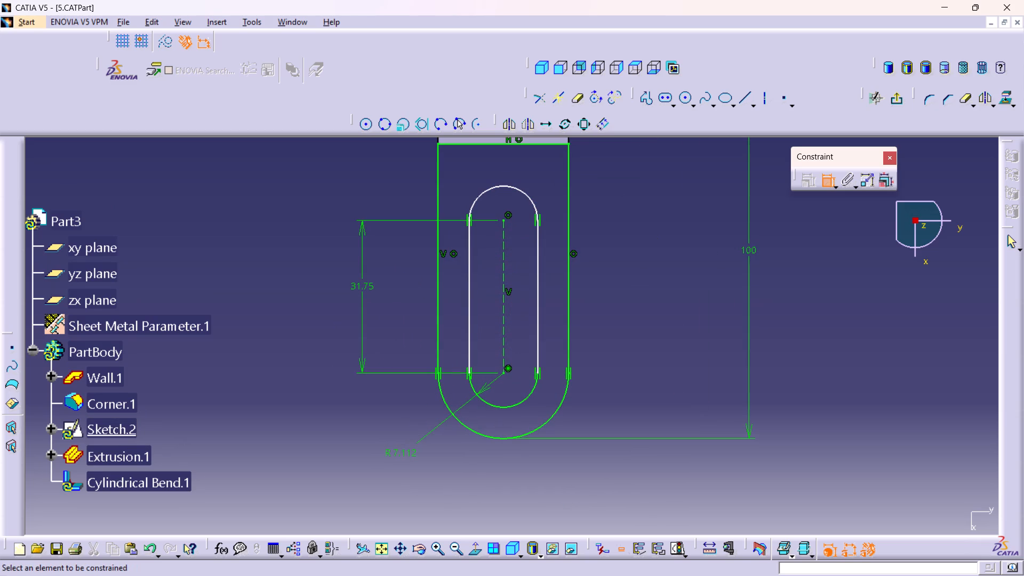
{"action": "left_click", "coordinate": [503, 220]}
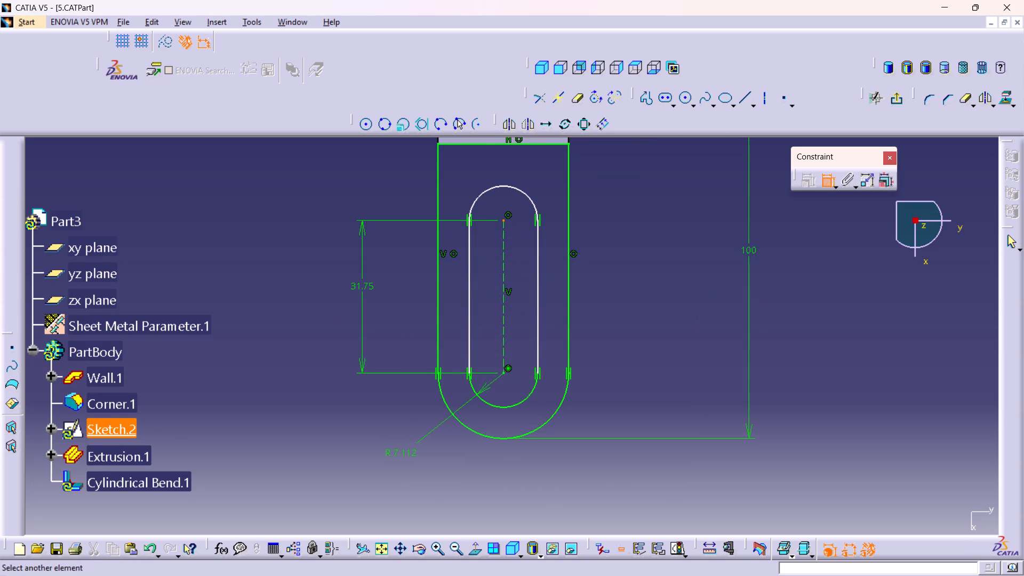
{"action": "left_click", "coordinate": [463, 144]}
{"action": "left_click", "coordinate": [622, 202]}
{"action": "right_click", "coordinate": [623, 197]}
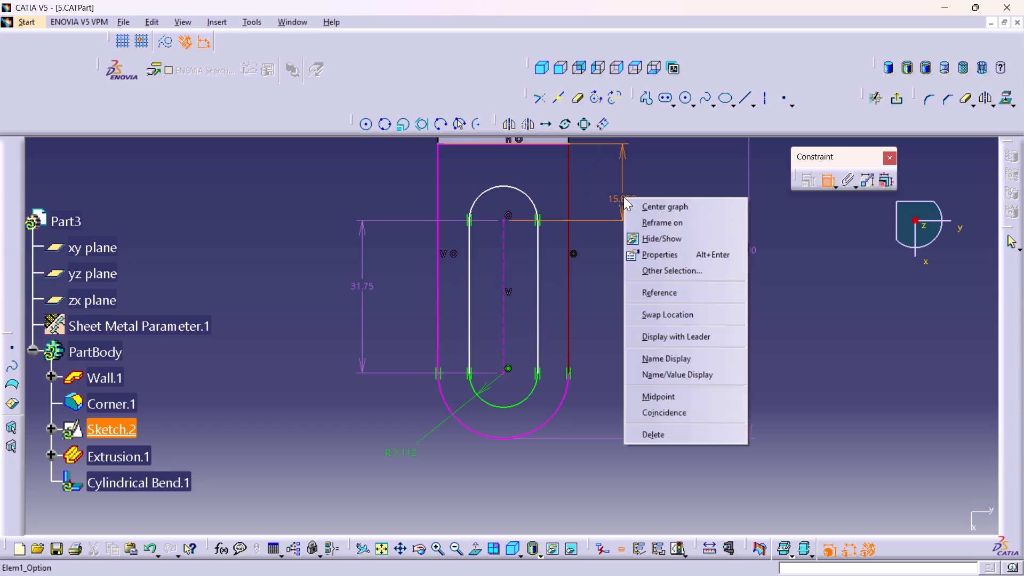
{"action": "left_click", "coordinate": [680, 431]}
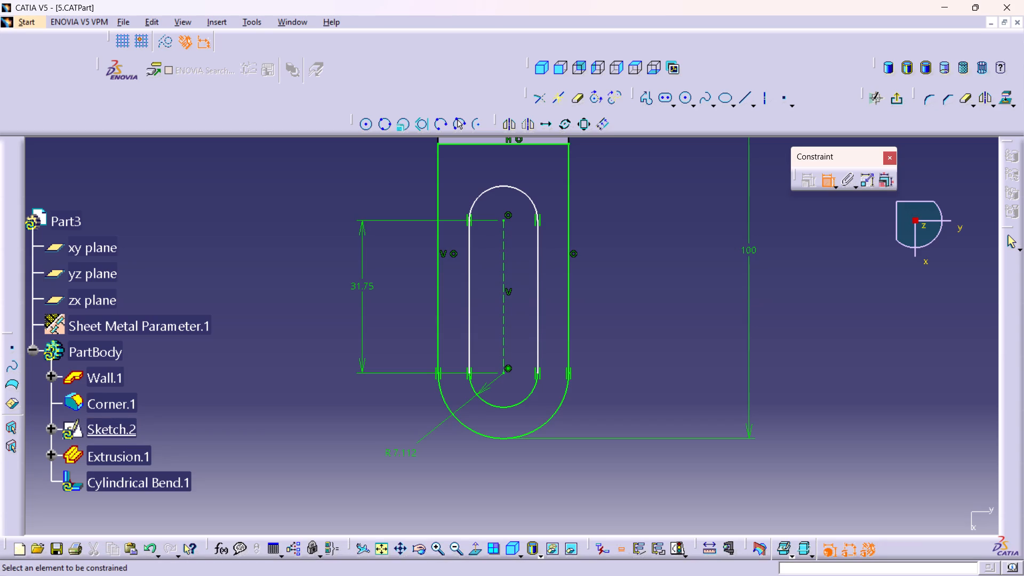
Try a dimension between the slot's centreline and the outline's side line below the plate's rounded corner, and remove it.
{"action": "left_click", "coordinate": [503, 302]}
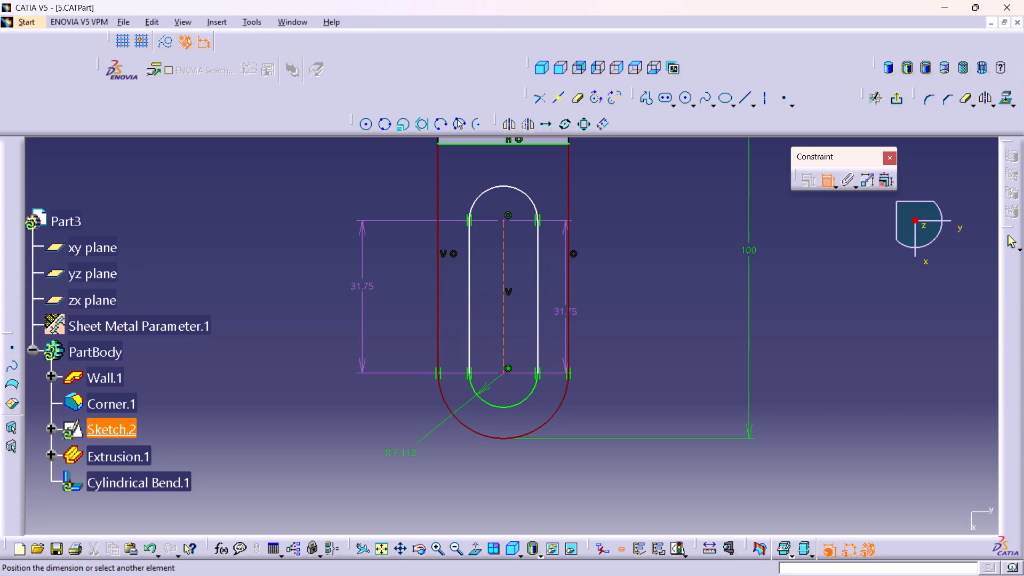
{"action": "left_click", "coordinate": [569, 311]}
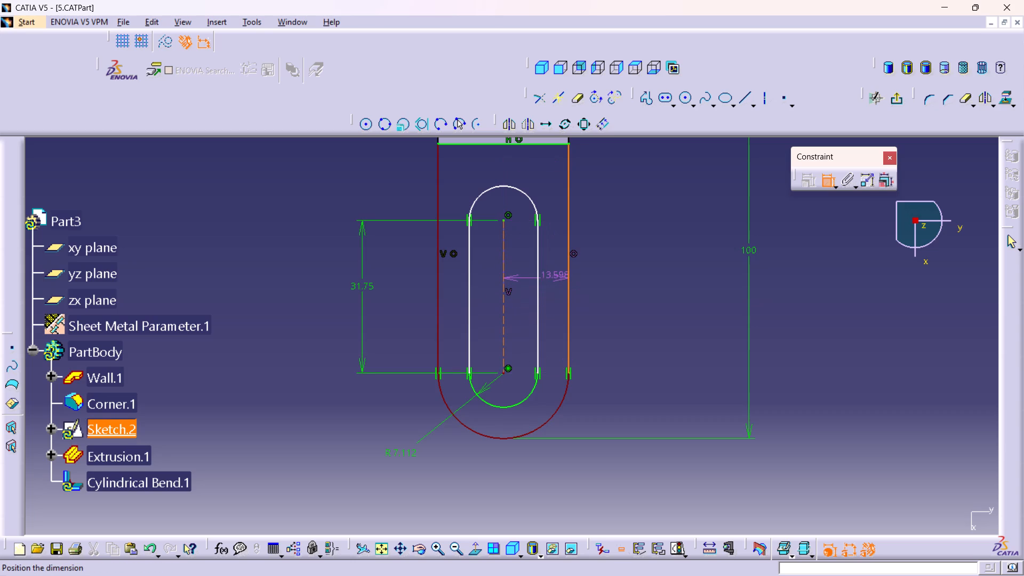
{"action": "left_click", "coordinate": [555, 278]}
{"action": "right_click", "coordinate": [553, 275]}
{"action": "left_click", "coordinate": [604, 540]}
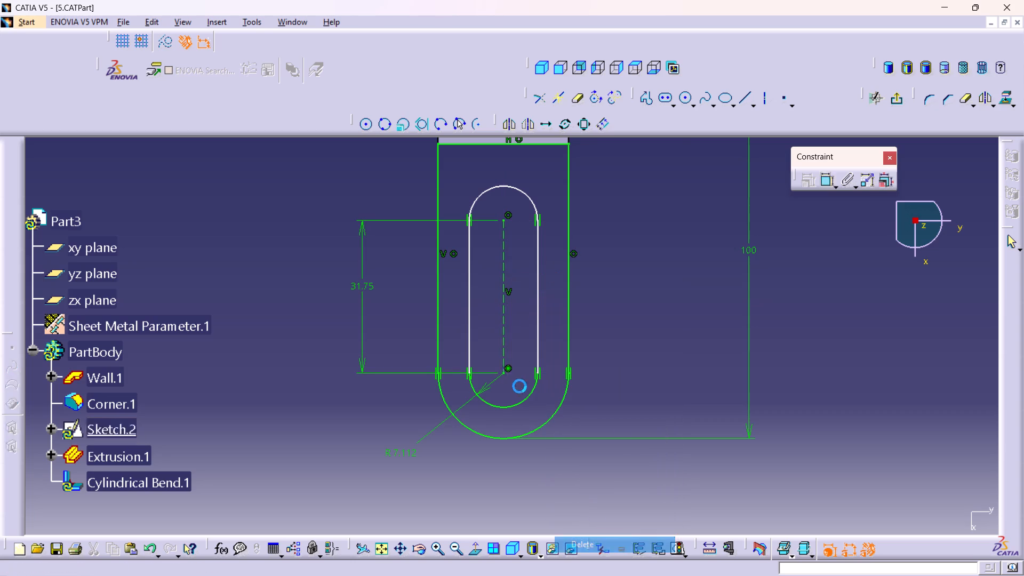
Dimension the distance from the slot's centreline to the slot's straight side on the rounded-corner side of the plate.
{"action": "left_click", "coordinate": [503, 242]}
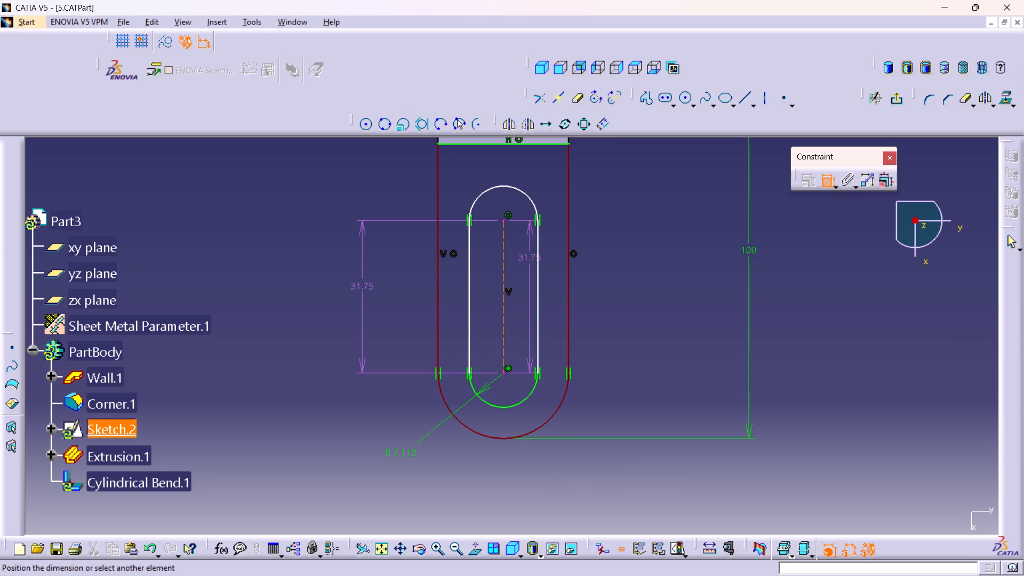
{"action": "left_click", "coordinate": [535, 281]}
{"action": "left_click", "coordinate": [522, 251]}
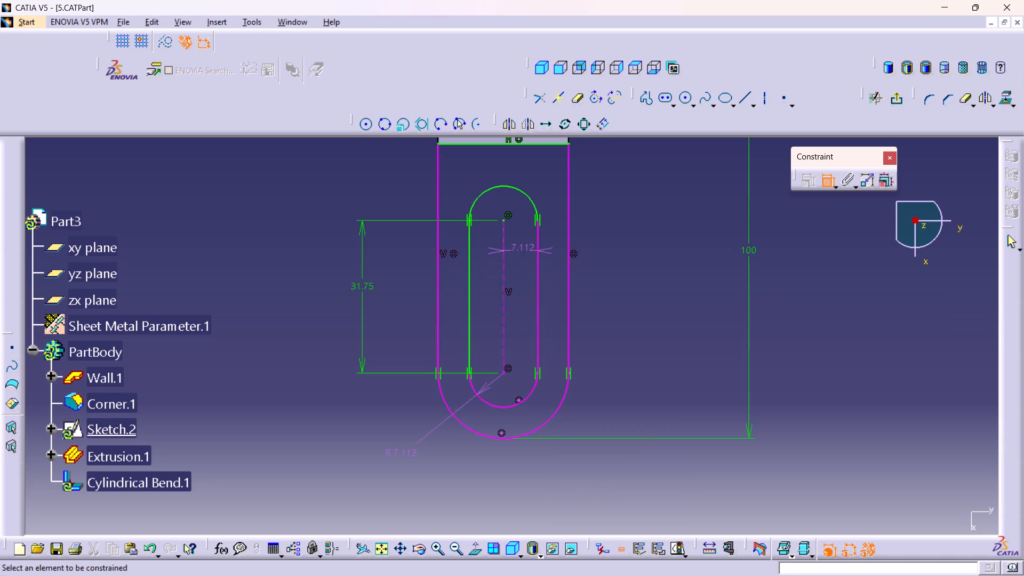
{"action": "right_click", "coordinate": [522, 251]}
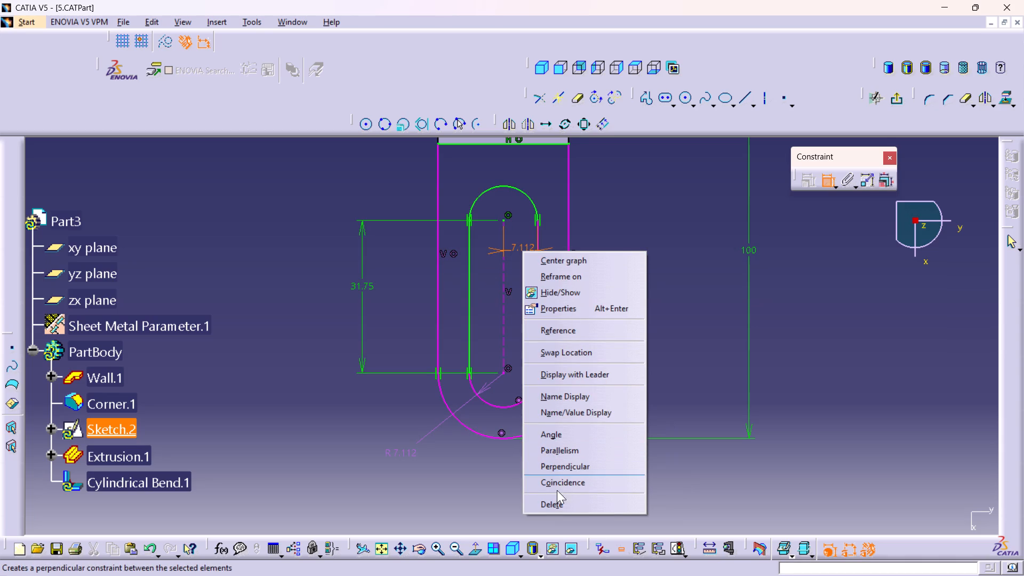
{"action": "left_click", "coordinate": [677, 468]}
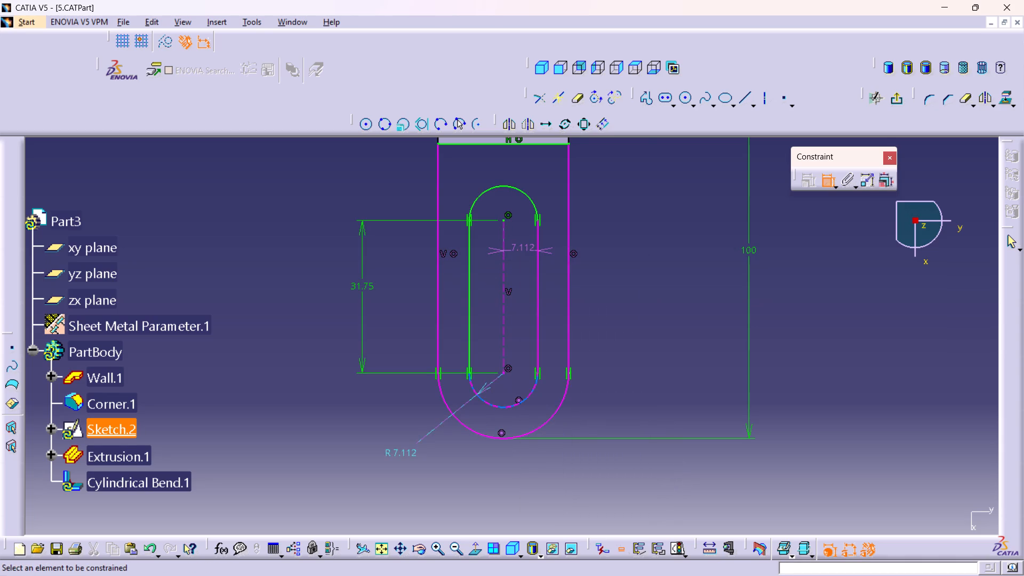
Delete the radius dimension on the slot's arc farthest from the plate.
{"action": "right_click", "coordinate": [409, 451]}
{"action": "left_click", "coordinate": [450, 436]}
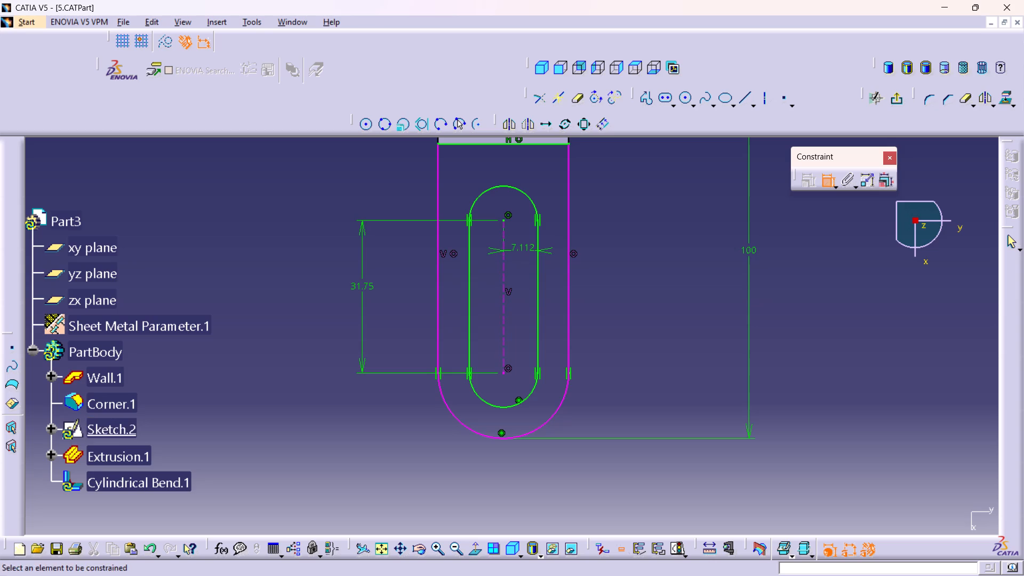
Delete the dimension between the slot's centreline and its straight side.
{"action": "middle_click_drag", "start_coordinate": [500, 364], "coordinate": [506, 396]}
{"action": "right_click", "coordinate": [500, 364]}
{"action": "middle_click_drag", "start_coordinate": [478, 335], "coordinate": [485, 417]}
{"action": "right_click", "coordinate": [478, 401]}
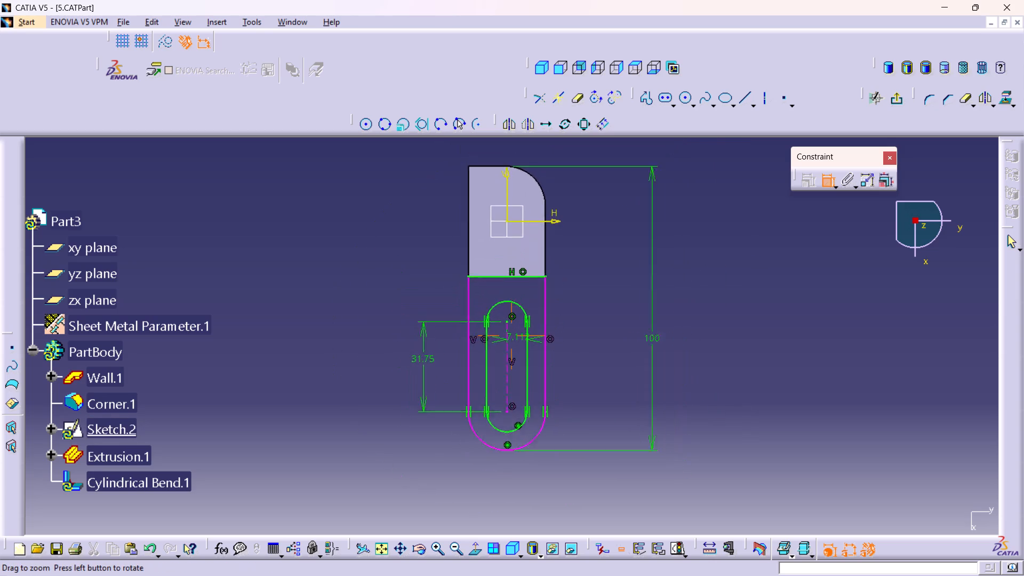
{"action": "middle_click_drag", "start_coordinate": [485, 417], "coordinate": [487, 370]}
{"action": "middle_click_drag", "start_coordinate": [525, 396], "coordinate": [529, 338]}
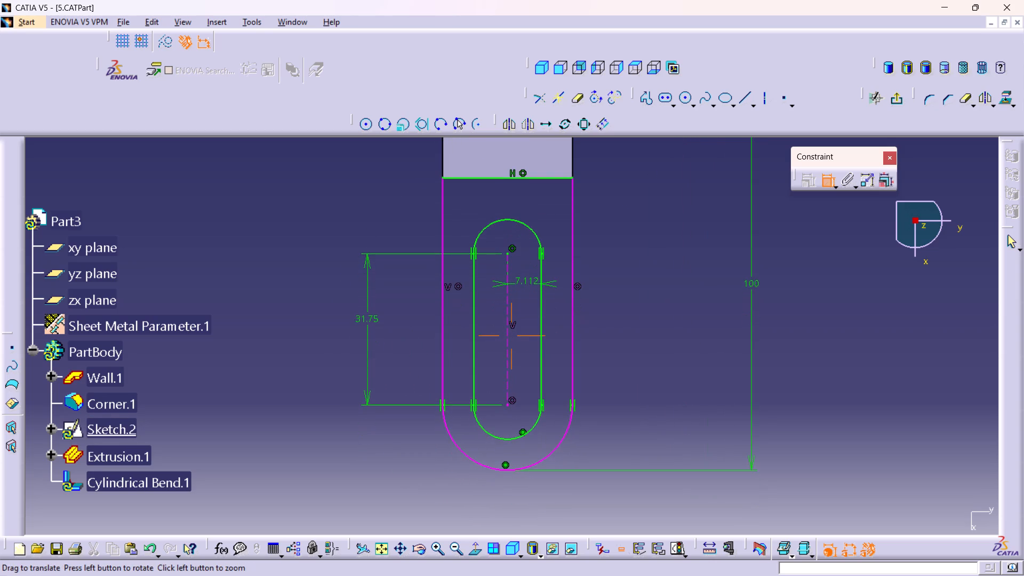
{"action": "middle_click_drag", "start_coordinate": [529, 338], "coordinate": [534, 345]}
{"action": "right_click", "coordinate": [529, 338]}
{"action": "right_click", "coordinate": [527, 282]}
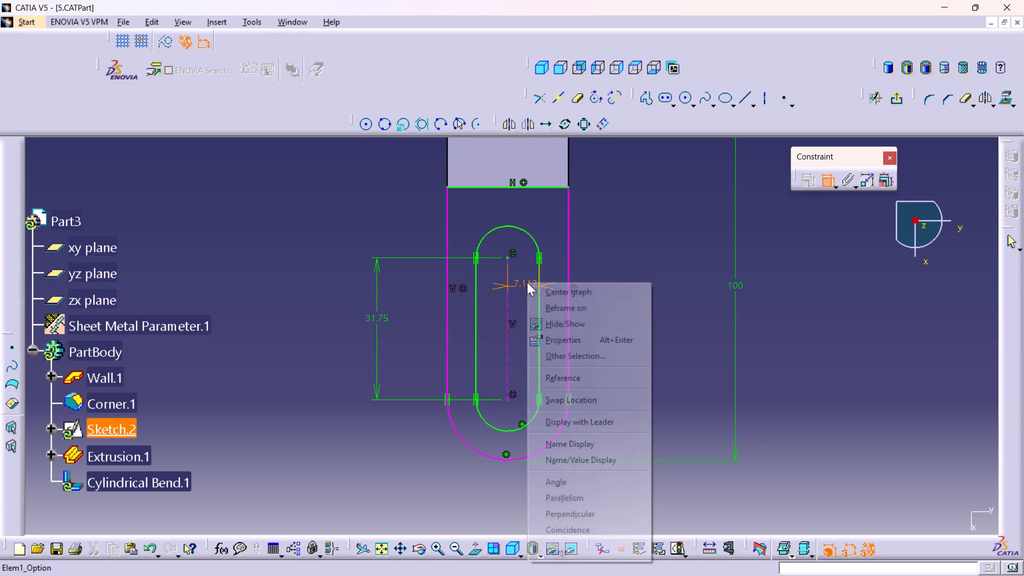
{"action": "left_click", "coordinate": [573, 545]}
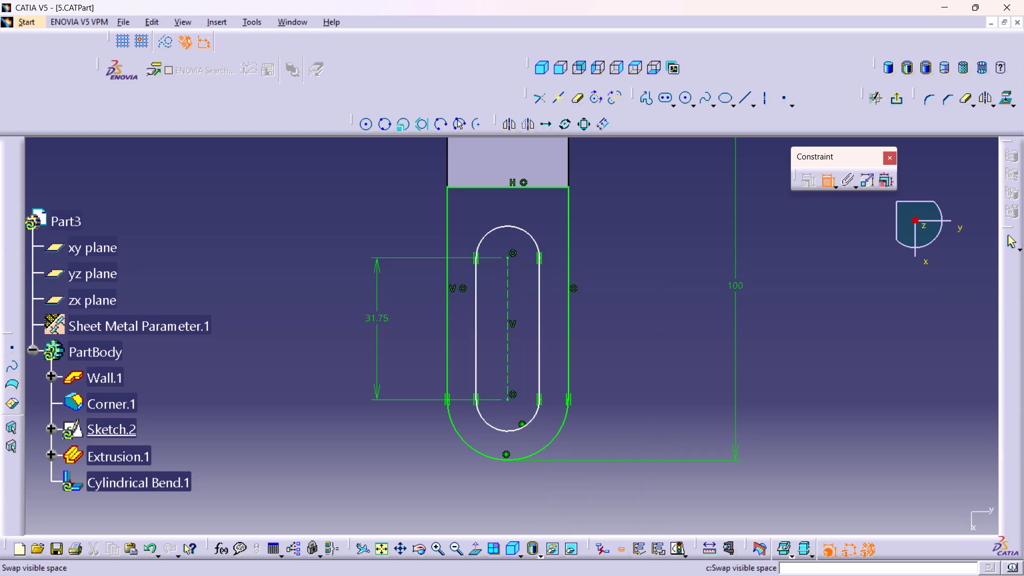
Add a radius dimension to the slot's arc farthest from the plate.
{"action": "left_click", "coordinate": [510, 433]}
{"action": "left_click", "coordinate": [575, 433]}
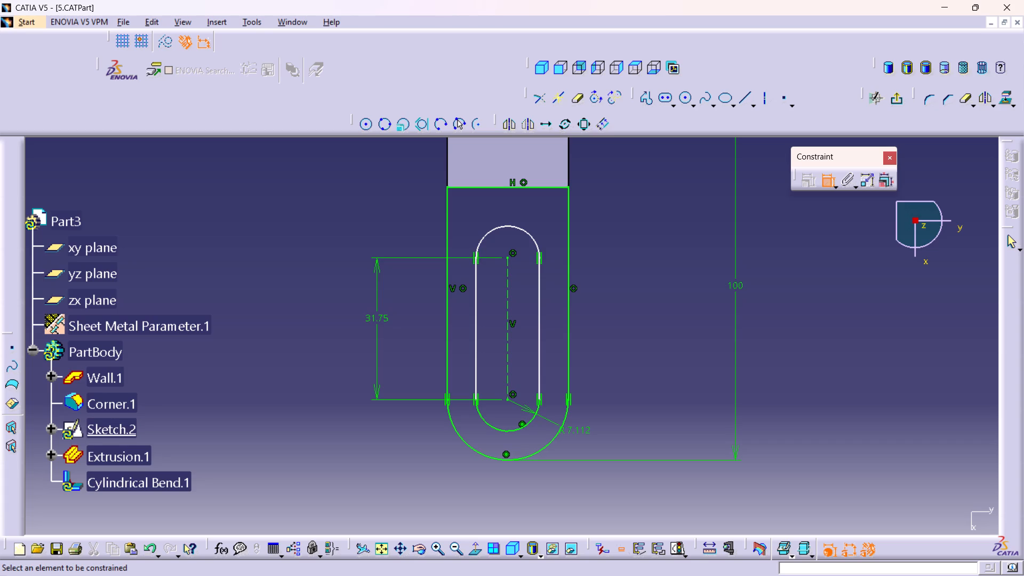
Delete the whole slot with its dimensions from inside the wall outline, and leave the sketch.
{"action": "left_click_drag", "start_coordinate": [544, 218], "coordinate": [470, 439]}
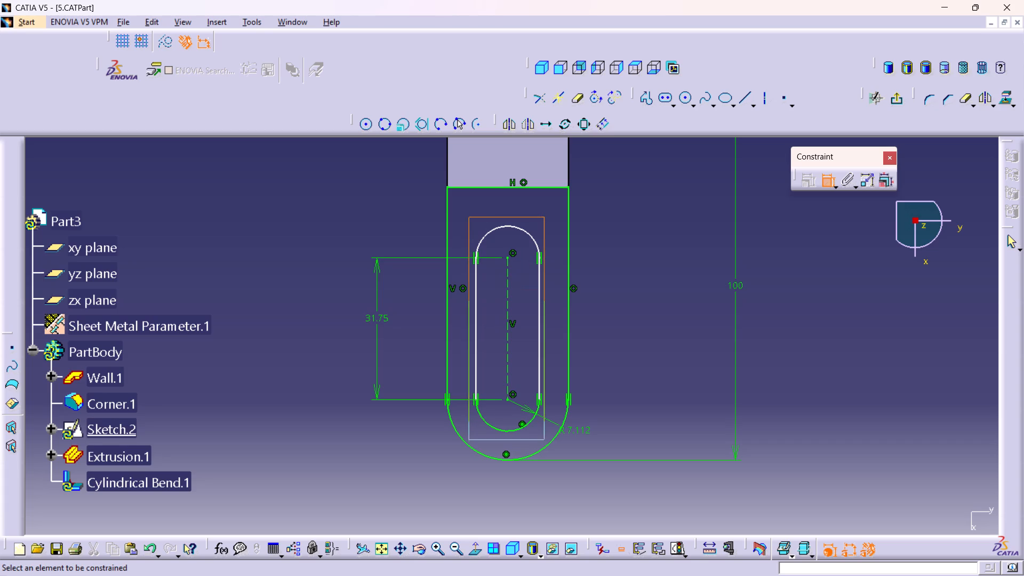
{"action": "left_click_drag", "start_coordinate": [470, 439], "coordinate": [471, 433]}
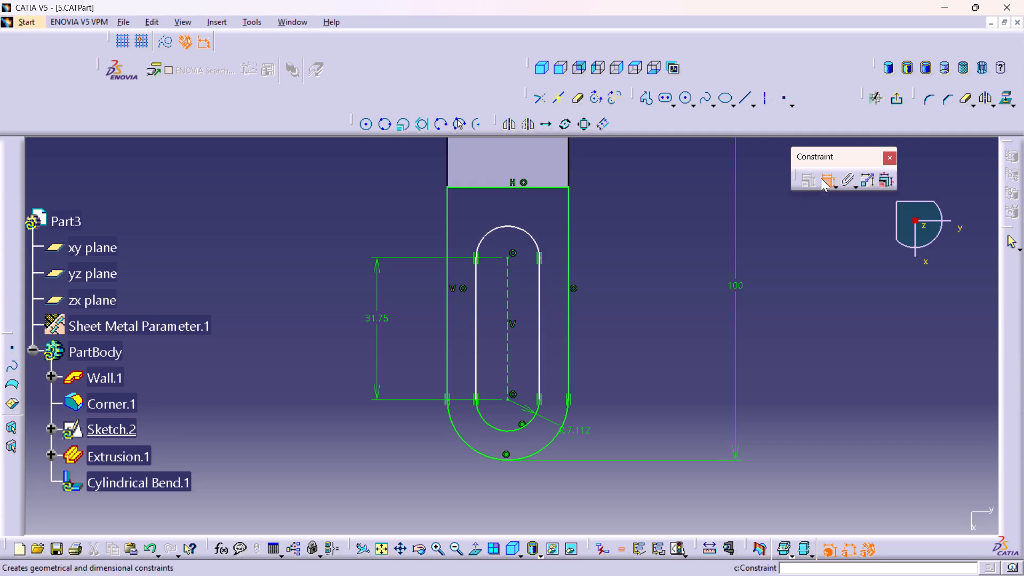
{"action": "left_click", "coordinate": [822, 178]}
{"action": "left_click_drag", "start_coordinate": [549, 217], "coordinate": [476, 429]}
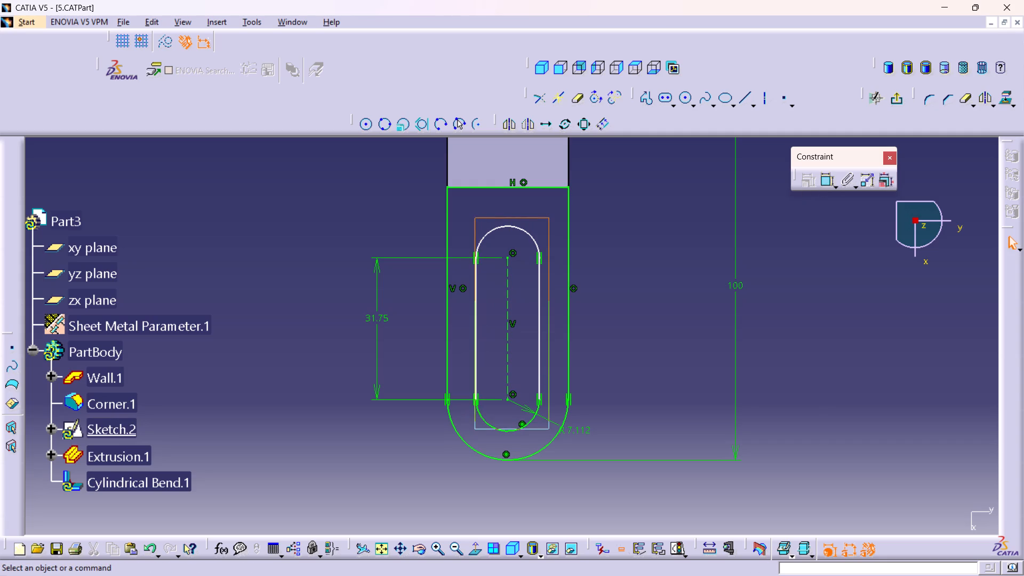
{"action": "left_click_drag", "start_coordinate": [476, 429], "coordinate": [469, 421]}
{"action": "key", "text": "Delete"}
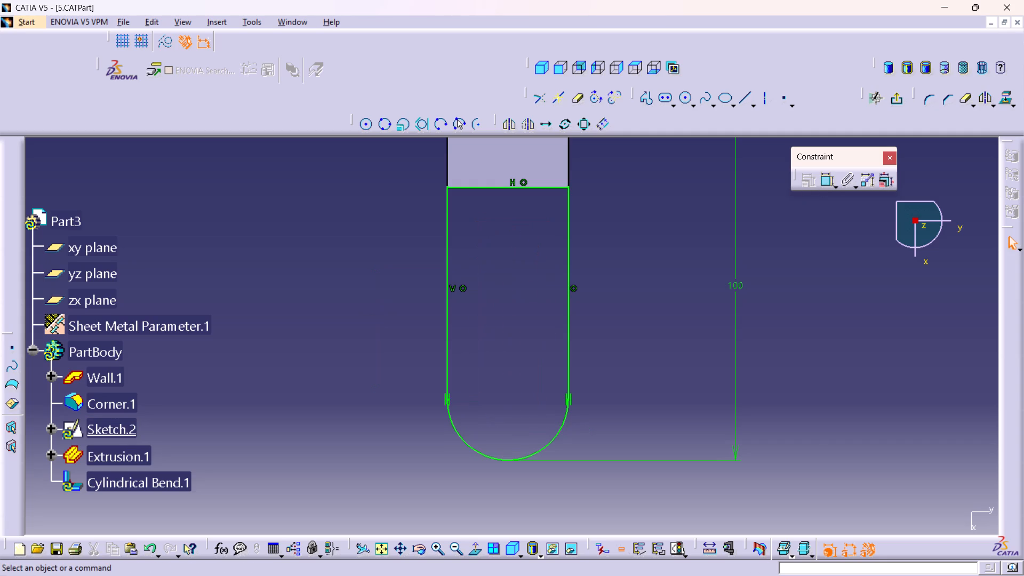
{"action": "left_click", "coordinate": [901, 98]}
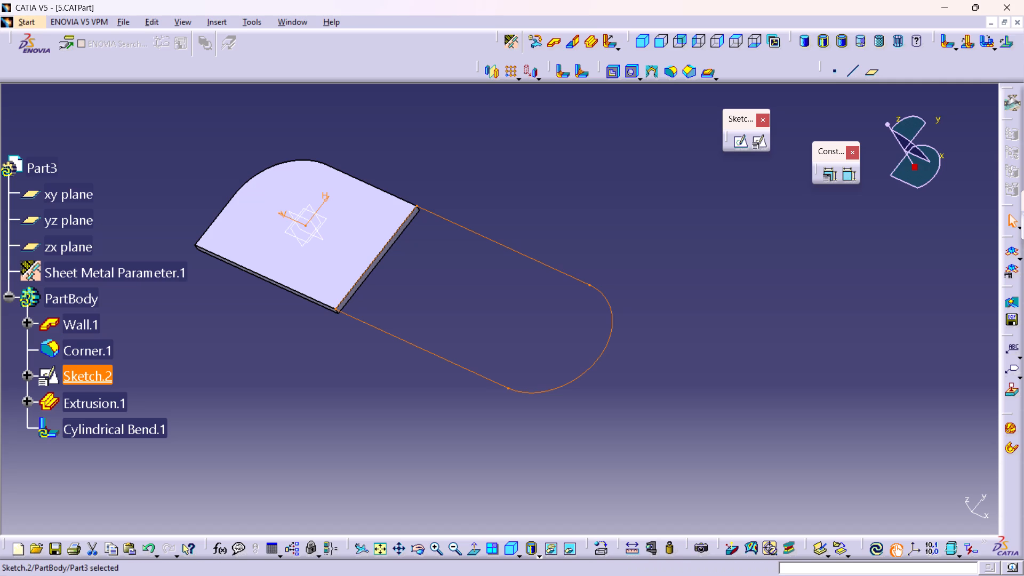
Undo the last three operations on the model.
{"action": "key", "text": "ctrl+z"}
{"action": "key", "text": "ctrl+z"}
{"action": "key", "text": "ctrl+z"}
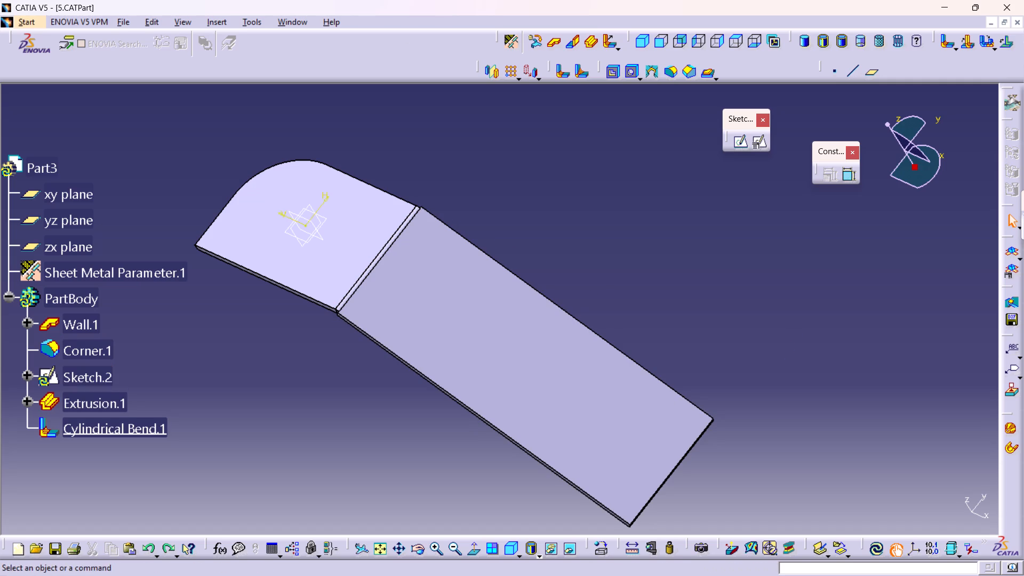
Open Extrusion.1's profile sketch to view its angled line, and return to the 3D model.
{"action": "left_click", "coordinate": [28, 401]}
{"action": "double_click", "coordinate": [85, 422]}
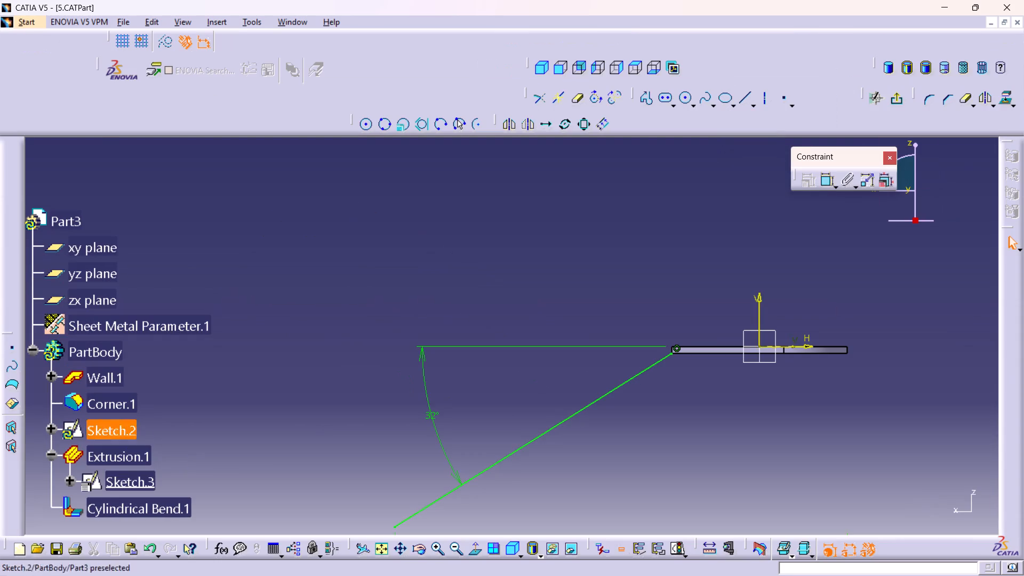
{"action": "left_click", "coordinate": [895, 101]}
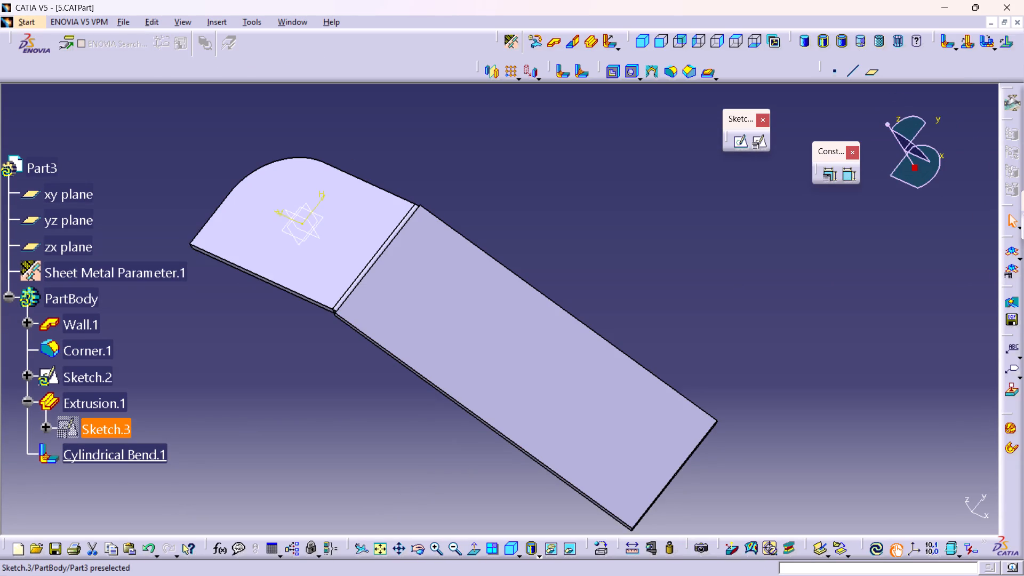
Set the mirrored Limit 1 dimension of Extrusion.1 to 27.1954/2 mm and update the part.
{"action": "double_click", "coordinate": [100, 406]}
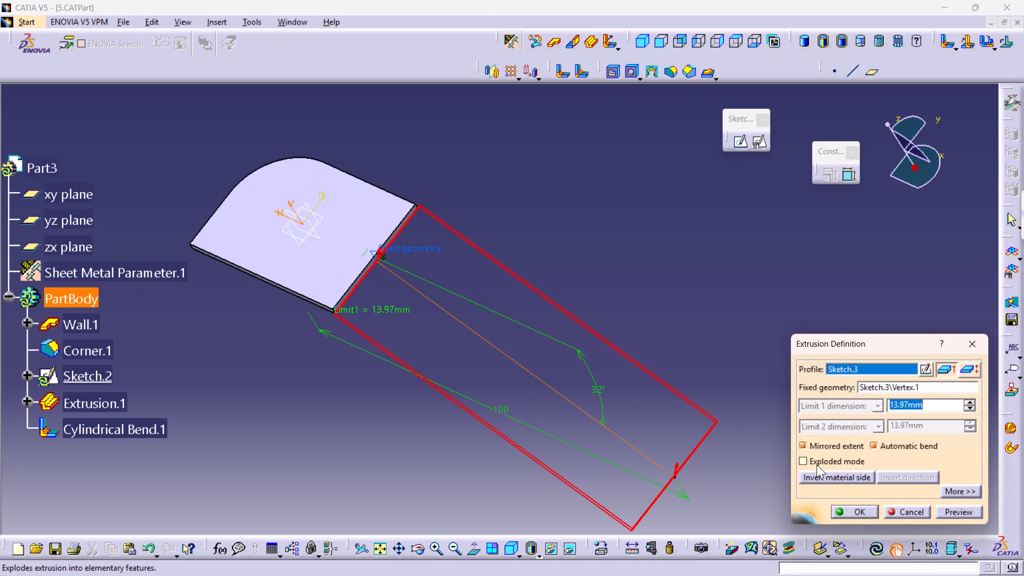
{"action": "double_click", "coordinate": [934, 405]}
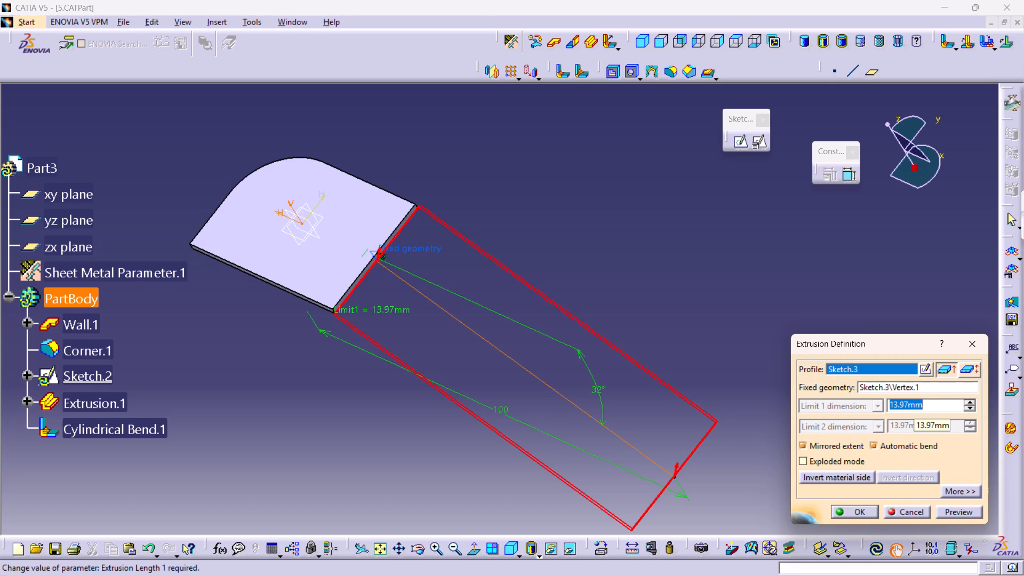
{"action": "type", "text": "27"}
{"action": "key", "text": "period"}
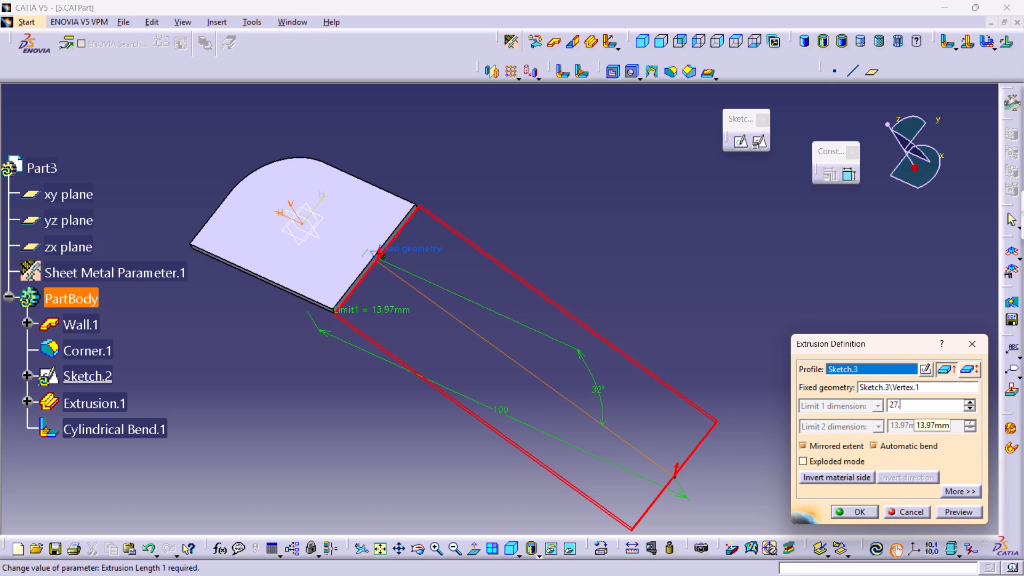
{"action": "type", "text": "1954/2"}
{"action": "key", "text": "Return"}
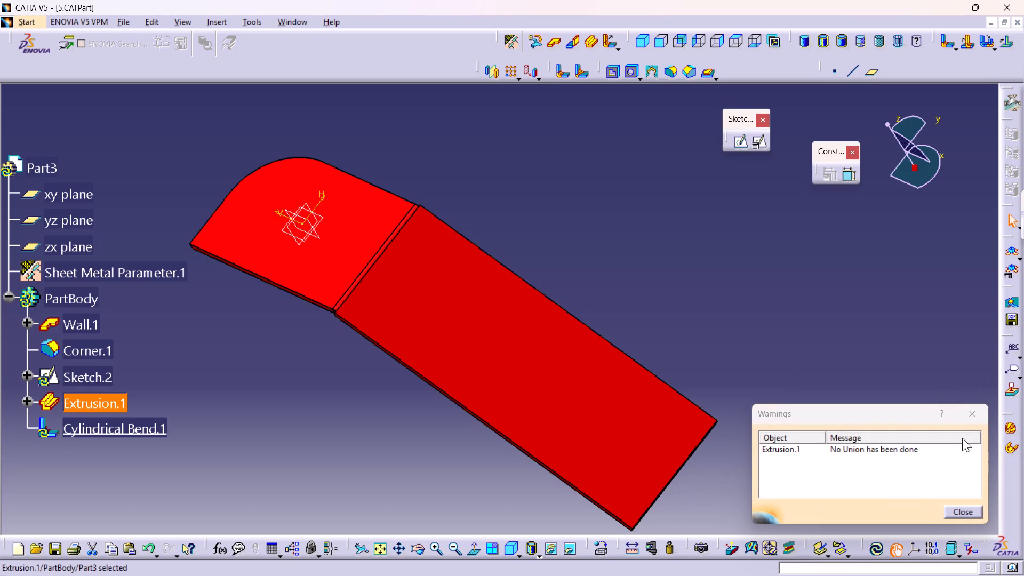
{"action": "left_click", "coordinate": [980, 415]}
{"action": "left_click", "coordinate": [875, 543]}
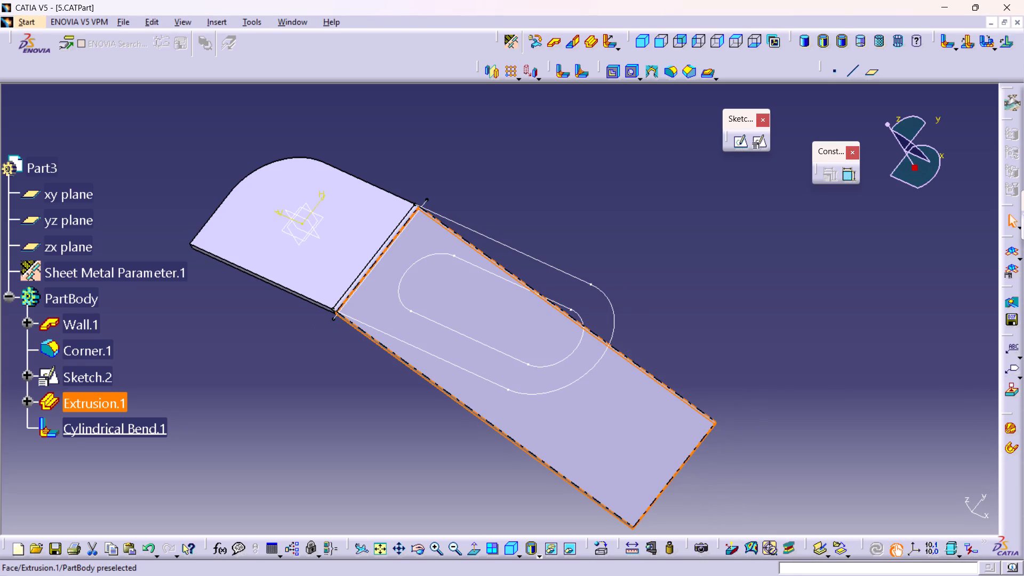
Delete Sketch.2, the leftover slot sketch beside the extruded flange.
{"action": "right_click", "coordinate": [580, 376]}
{"action": "left_click", "coordinate": [620, 289]}
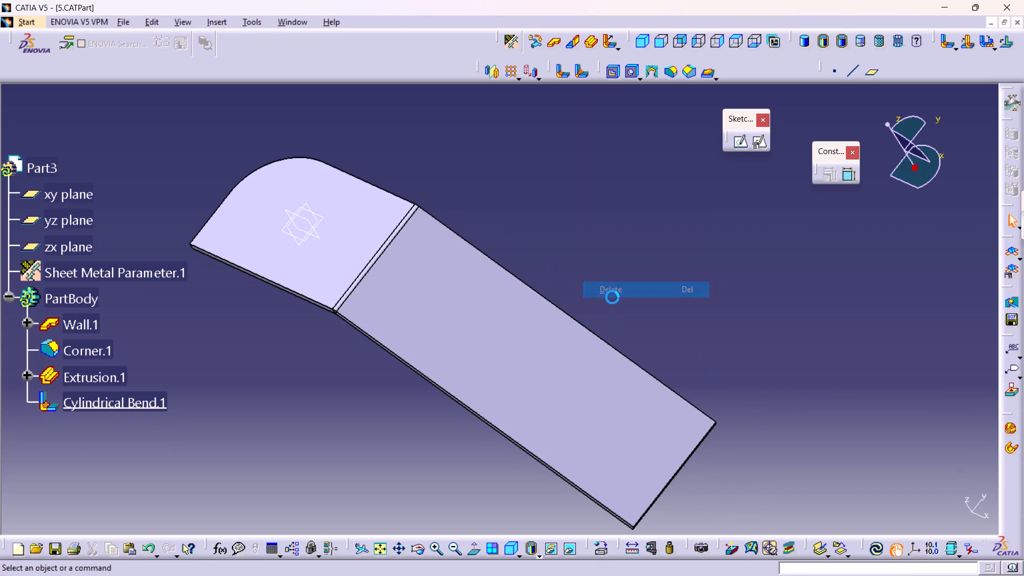
Examine the bend between the round-ended wall and the angled flange, and the flange's free end, from several angles.
{"action": "middle_click_drag", "start_coordinate": [291, 363], "coordinate": [283, 226]}
{"action": "right_click", "coordinate": [291, 363]}
{"action": "middle_click_drag", "start_coordinate": [178, 316], "coordinate": [607, 309]}
{"action": "middle_click_drag", "start_coordinate": [503, 325], "coordinate": [647, 365]}
{"action": "middle_click_drag", "start_coordinate": [370, 400], "coordinate": [370, 331]}
{"action": "right_click", "coordinate": [370, 400]}
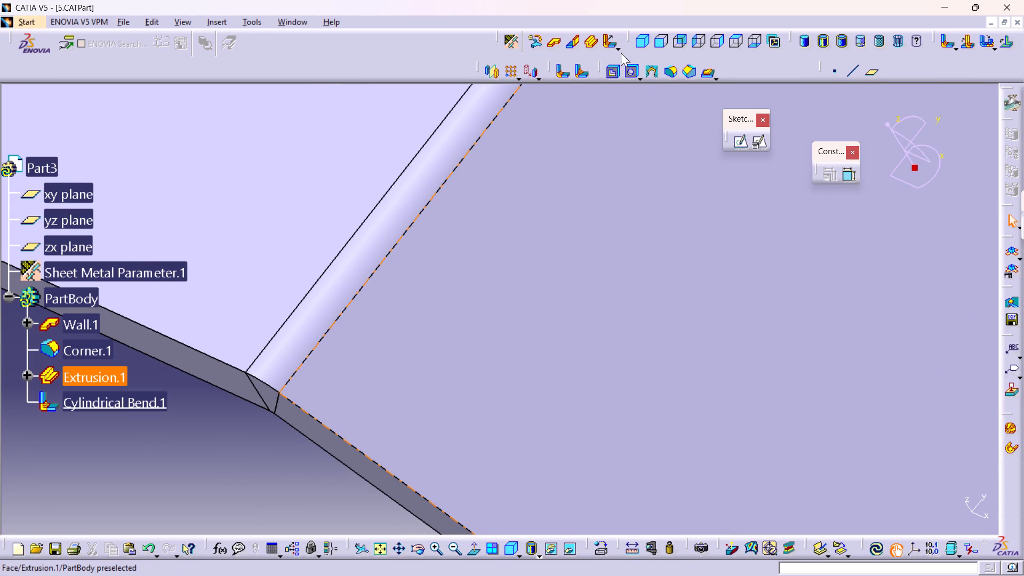
{"action": "left_click", "coordinate": [637, 38]}
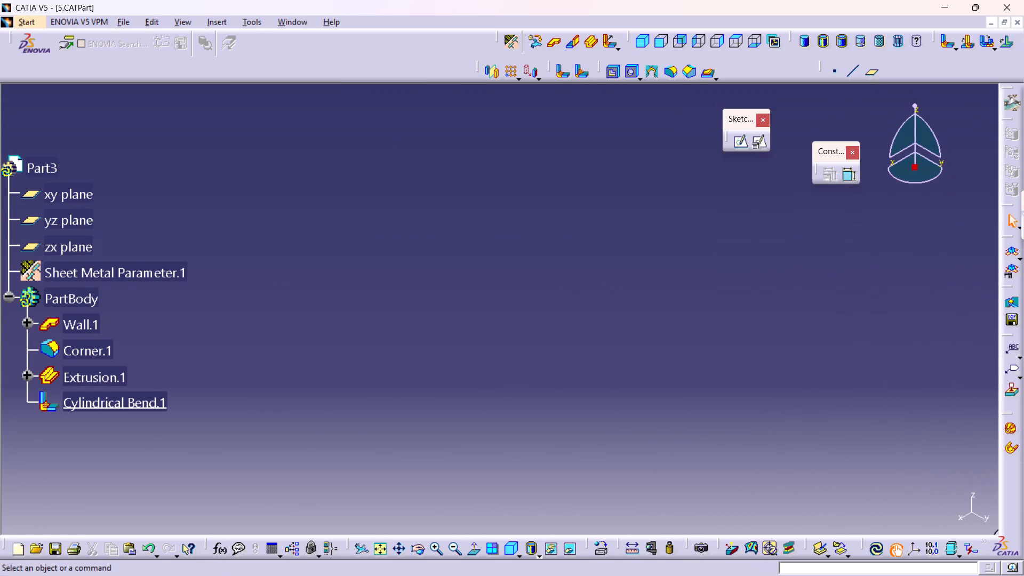
{"action": "middle_click_drag", "start_coordinate": [549, 317], "coordinate": [596, 425]}
{"action": "right_click", "coordinate": [549, 317]}
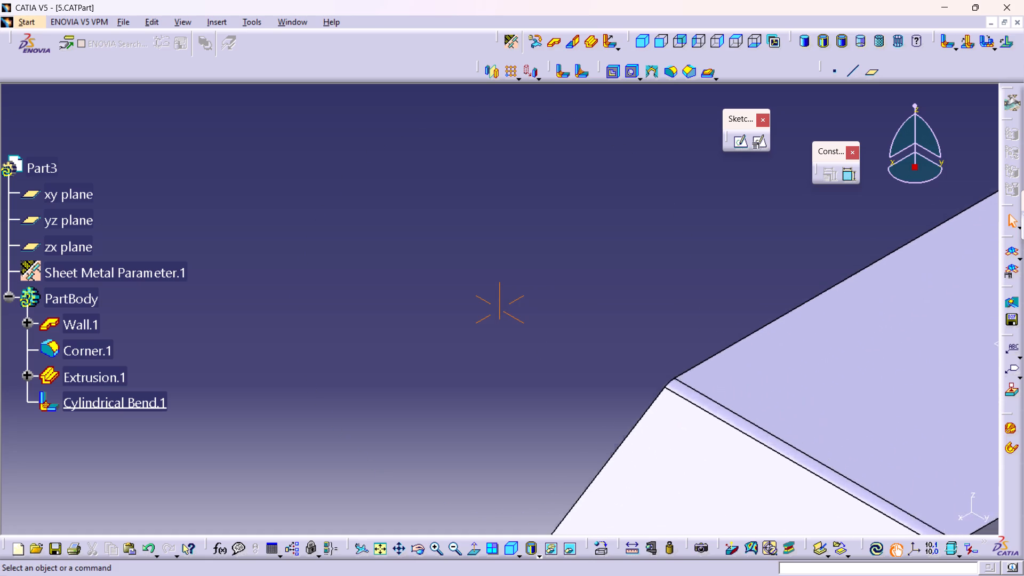
{"action": "middle_click_drag", "start_coordinate": [596, 425], "coordinate": [600, 436]}
{"action": "middle_click_drag", "start_coordinate": [578, 385], "coordinate": [582, 415]}
{"action": "right_click", "coordinate": [578, 385]}
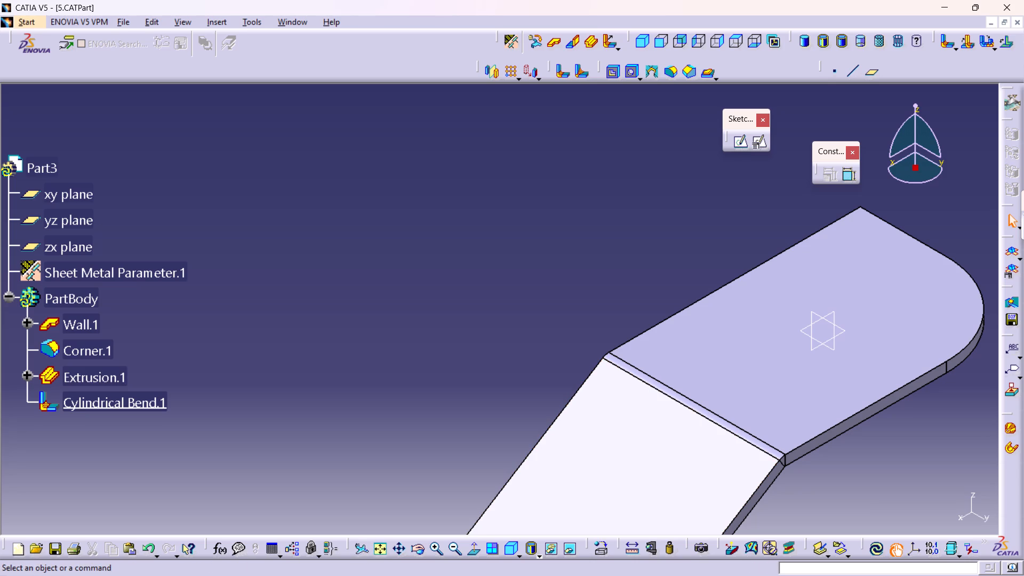
{"action": "middle_click_drag", "start_coordinate": [450, 330], "coordinate": [519, 463]}
{"action": "right_click", "coordinate": [450, 330]}
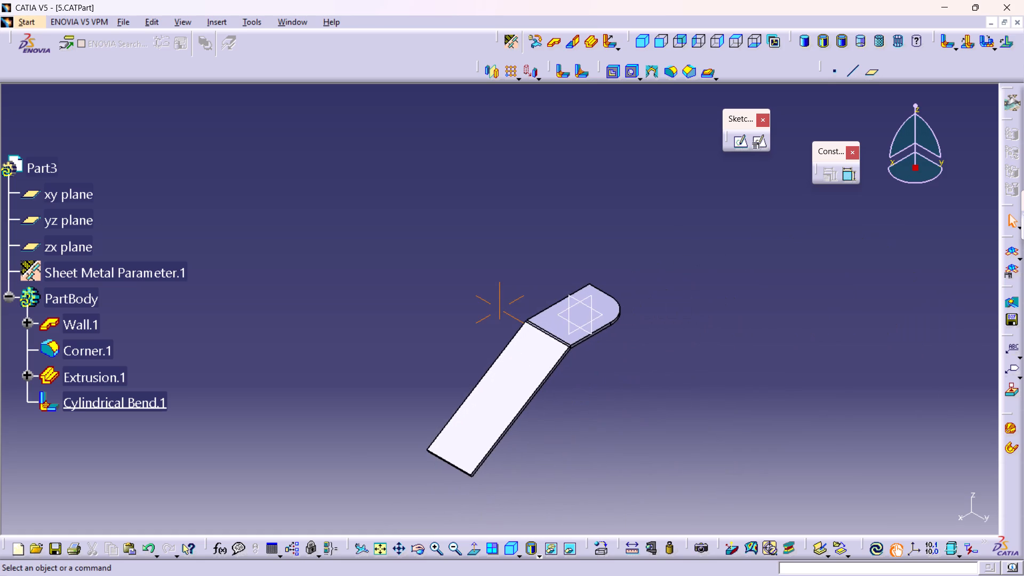
{"action": "middle_click_drag", "start_coordinate": [442, 472], "coordinate": [511, 373]}
{"action": "right_click_drag", "start_coordinate": [442, 472], "coordinate": [511, 373]}
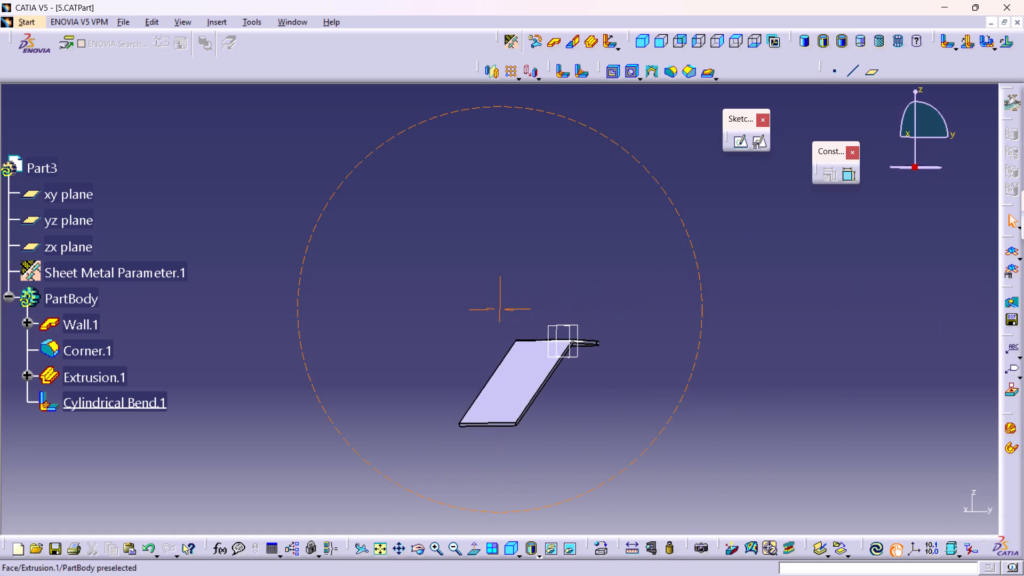
{"action": "middle_click_drag", "start_coordinate": [501, 465], "coordinate": [482, 357]}
{"action": "right_click", "coordinate": [501, 465]}
{"action": "middle_click_drag", "start_coordinate": [482, 478], "coordinate": [481, 341]}
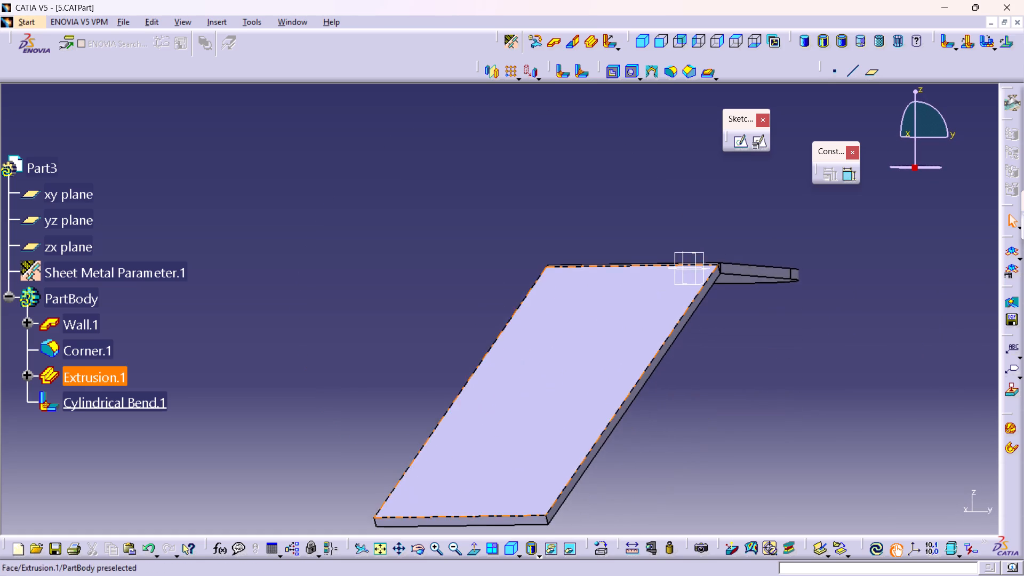
{"action": "middle_click_drag", "start_coordinate": [468, 449], "coordinate": [475, 354]}
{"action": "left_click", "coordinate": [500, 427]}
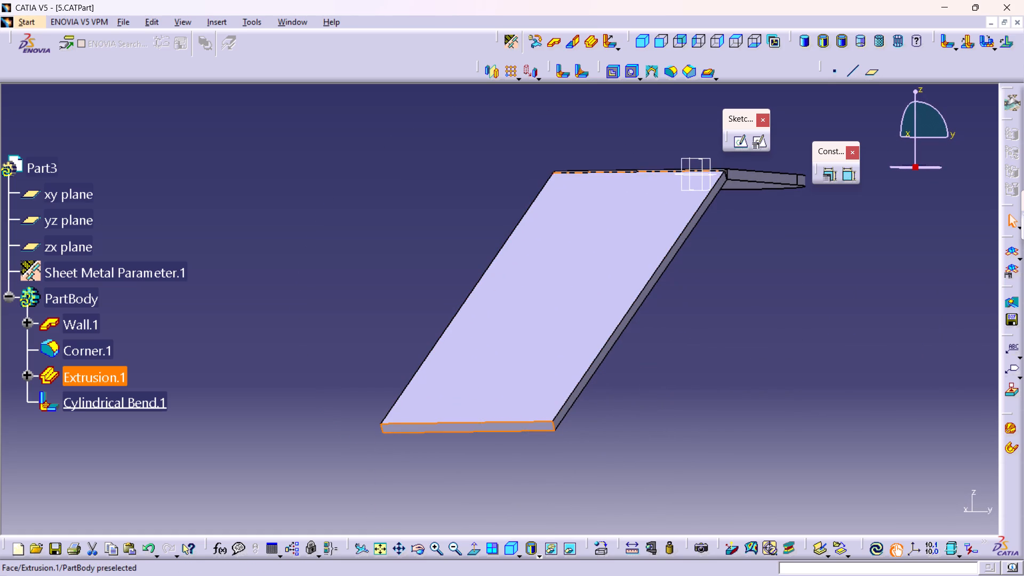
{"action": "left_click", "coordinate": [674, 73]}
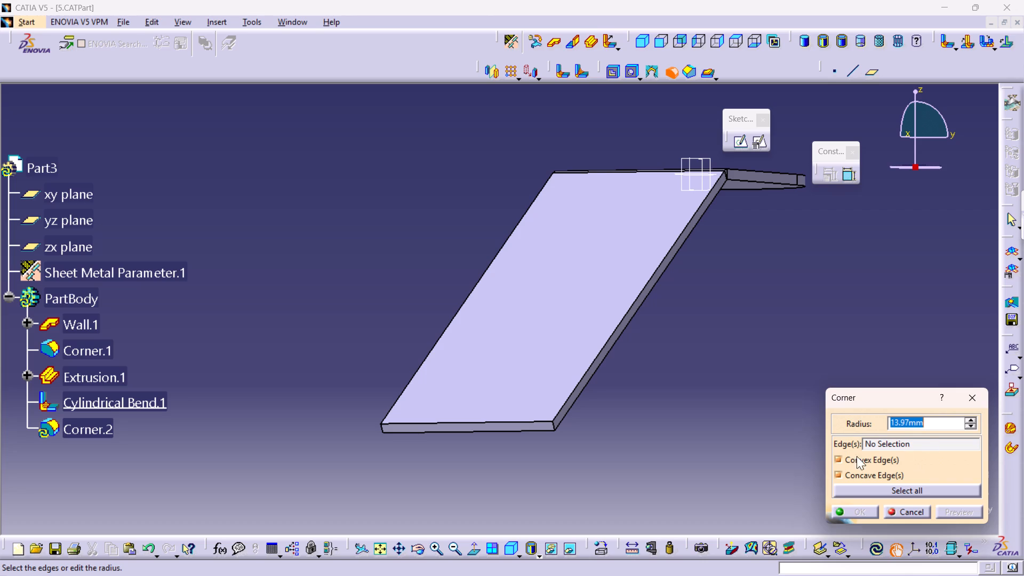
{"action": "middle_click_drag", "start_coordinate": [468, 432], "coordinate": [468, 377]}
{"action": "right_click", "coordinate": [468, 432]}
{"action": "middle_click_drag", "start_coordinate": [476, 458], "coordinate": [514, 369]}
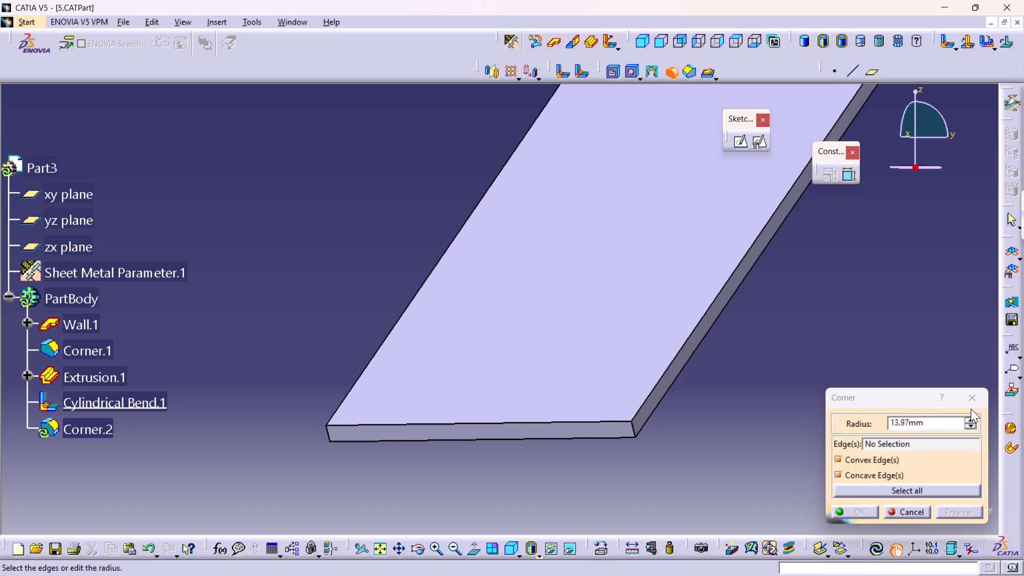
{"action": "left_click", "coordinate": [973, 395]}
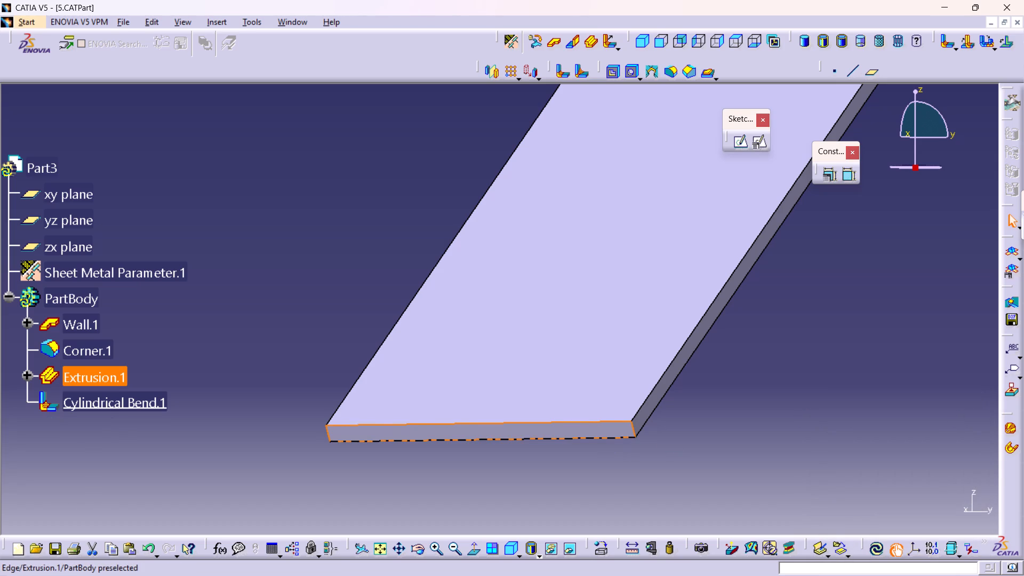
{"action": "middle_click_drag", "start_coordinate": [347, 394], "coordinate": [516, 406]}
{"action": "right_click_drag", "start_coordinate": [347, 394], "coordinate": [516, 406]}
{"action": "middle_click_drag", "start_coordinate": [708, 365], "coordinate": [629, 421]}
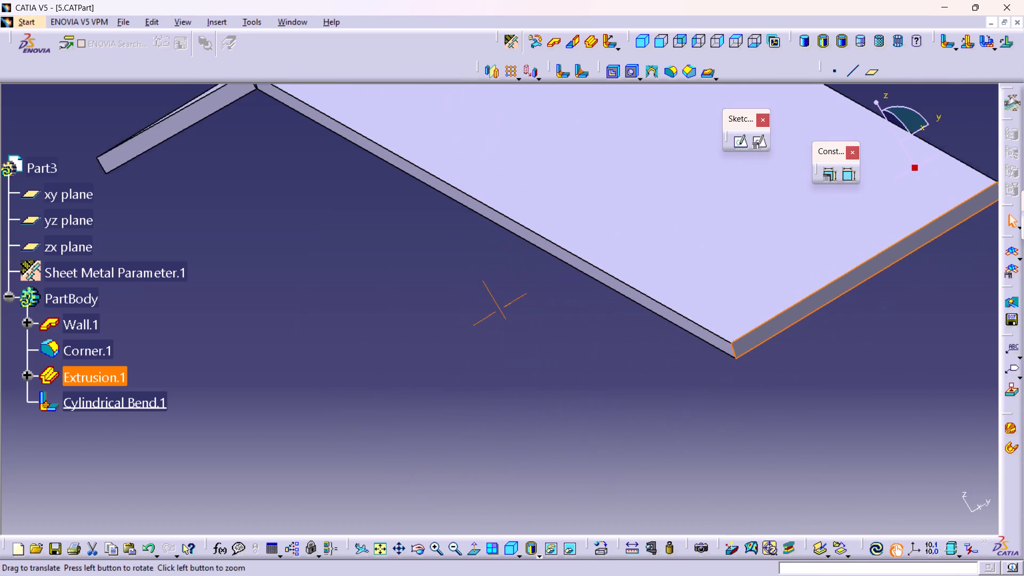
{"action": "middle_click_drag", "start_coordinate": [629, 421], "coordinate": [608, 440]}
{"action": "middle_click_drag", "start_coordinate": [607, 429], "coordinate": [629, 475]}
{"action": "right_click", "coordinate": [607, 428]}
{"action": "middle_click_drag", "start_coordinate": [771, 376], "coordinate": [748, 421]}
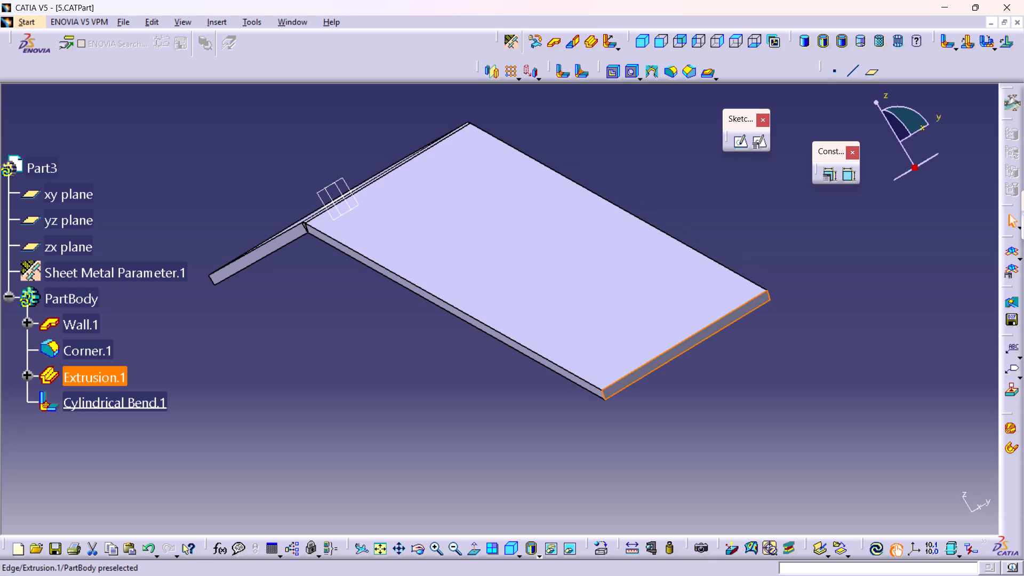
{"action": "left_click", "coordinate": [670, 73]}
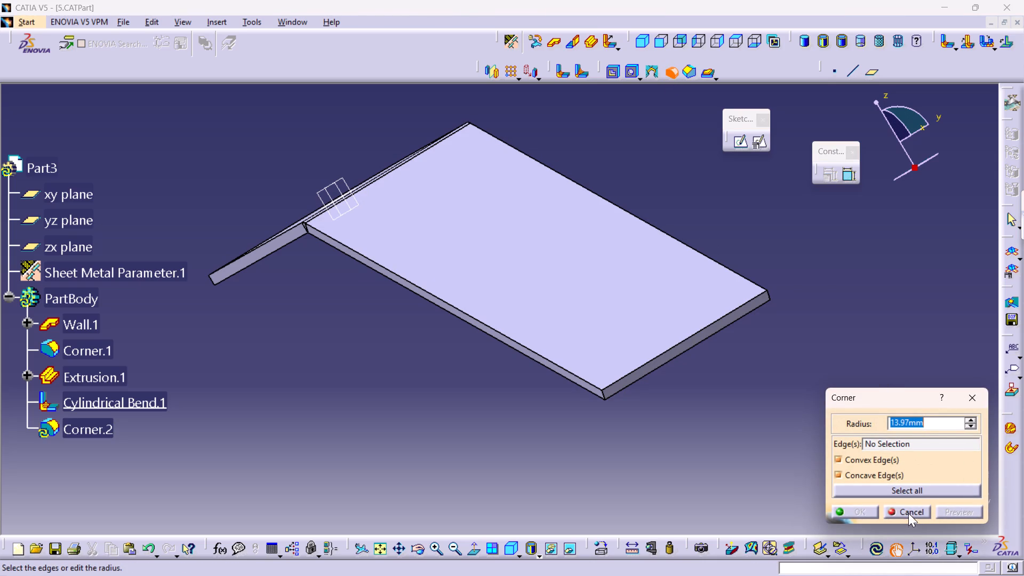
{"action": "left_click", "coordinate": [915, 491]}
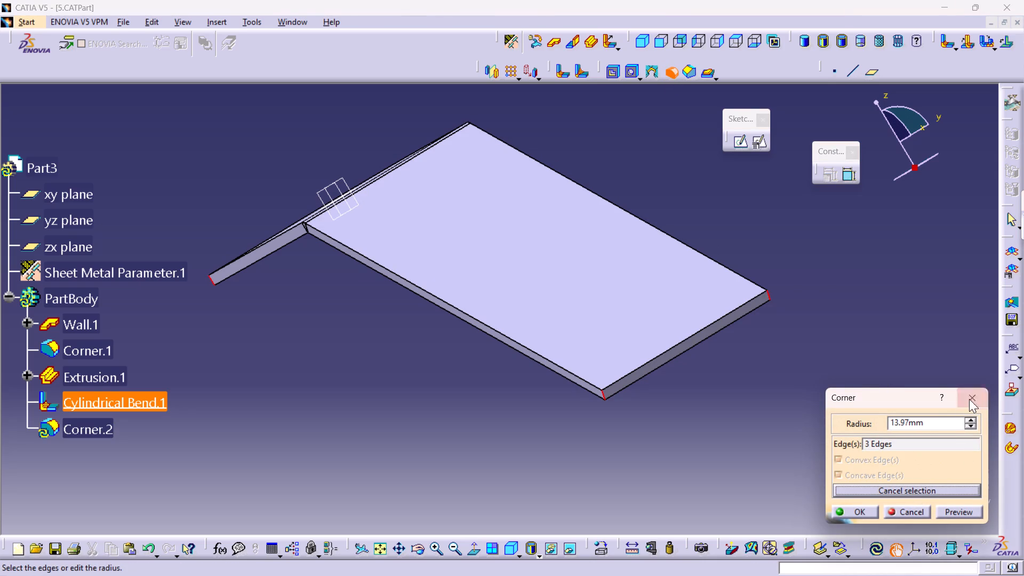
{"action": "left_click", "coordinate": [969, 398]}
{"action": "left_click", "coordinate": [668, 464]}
Create a positioned sketch on the large upper face of the angled extruded flange, with implicit origin and orientation.
{"action": "middle_click_drag", "start_coordinate": [488, 417], "coordinate": [490, 435]}
{"action": "right_click_drag", "start_coordinate": [488, 417], "coordinate": [490, 435]}
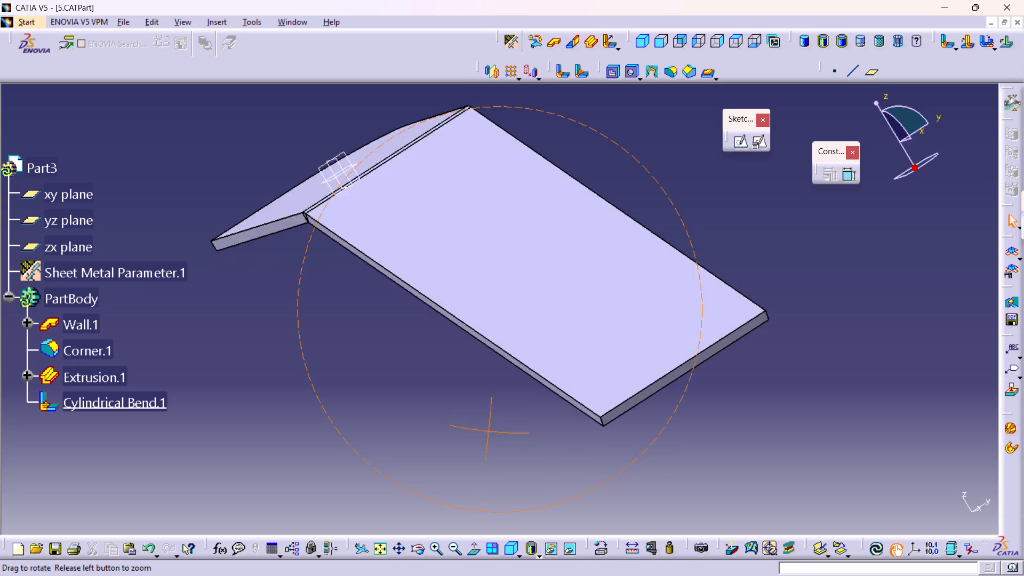
{"action": "right_click_drag", "start_coordinate": [490, 435], "coordinate": [564, 459]}
{"action": "middle_click_drag", "start_coordinate": [490, 435], "coordinate": [564, 459]}
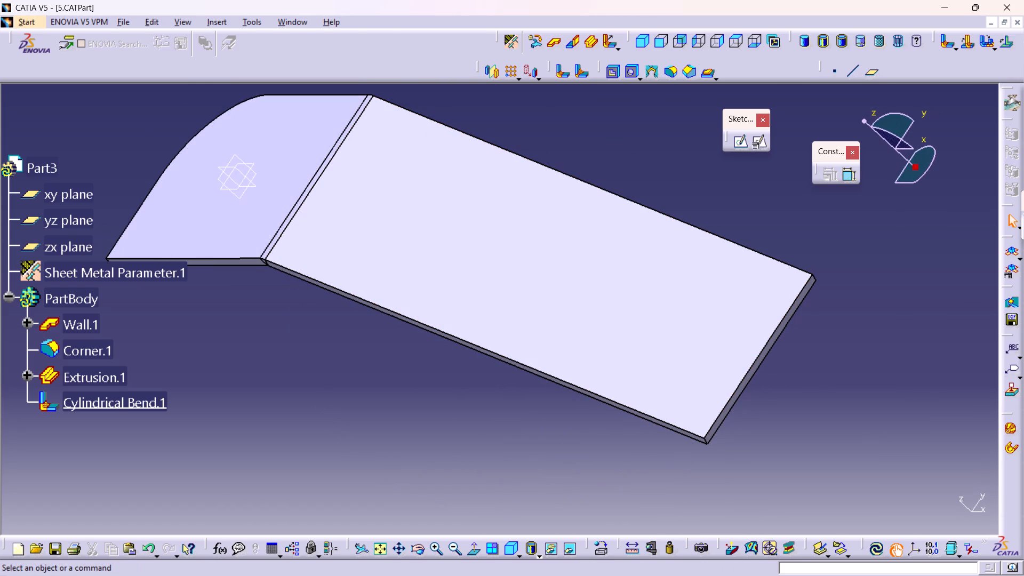
{"action": "left_click", "coordinate": [649, 41]}
{"action": "middle_click_drag", "start_coordinate": [407, 369], "coordinate": [423, 400]}
{"action": "right_click", "coordinate": [407, 369]}
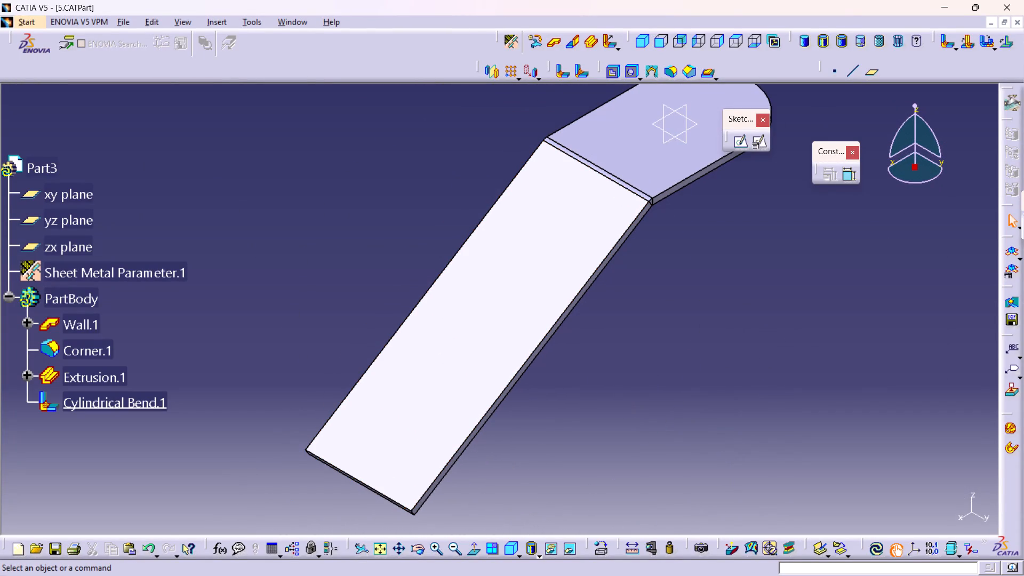
{"action": "left_click", "coordinate": [466, 373]}
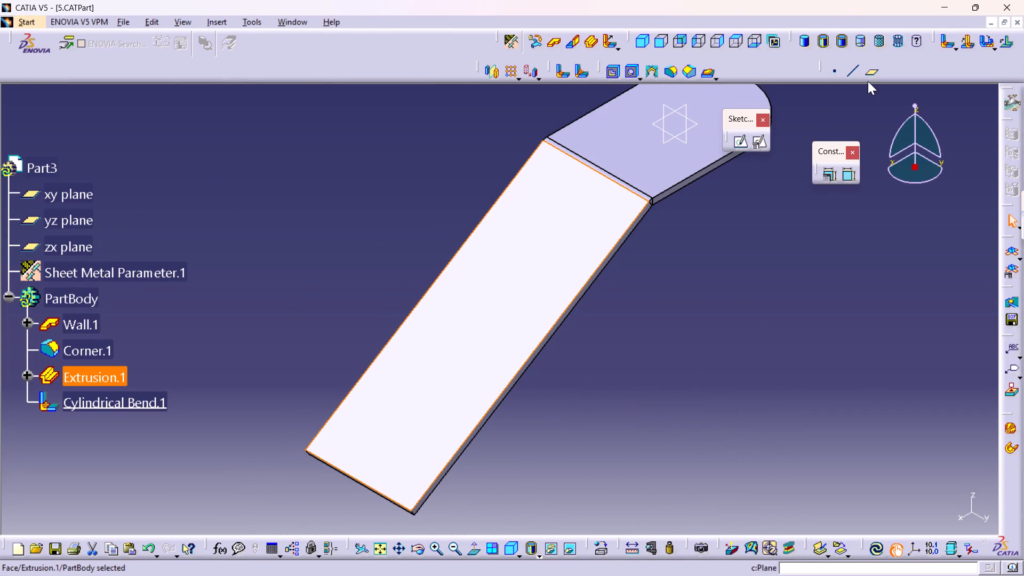
{"action": "left_click", "coordinate": [757, 142]}
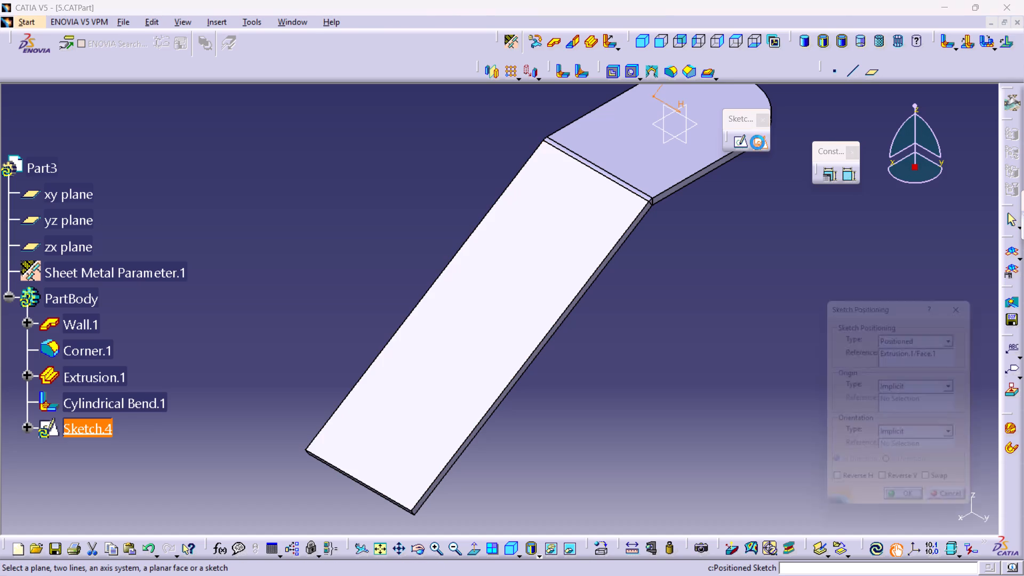
{"action": "middle_click_drag", "start_coordinate": [326, 438], "coordinate": [493, 459]}
{"action": "right_click_drag", "start_coordinate": [365, 443], "coordinate": [493, 459]}
{"action": "middle_click_drag", "start_coordinate": [554, 350], "coordinate": [533, 491]}
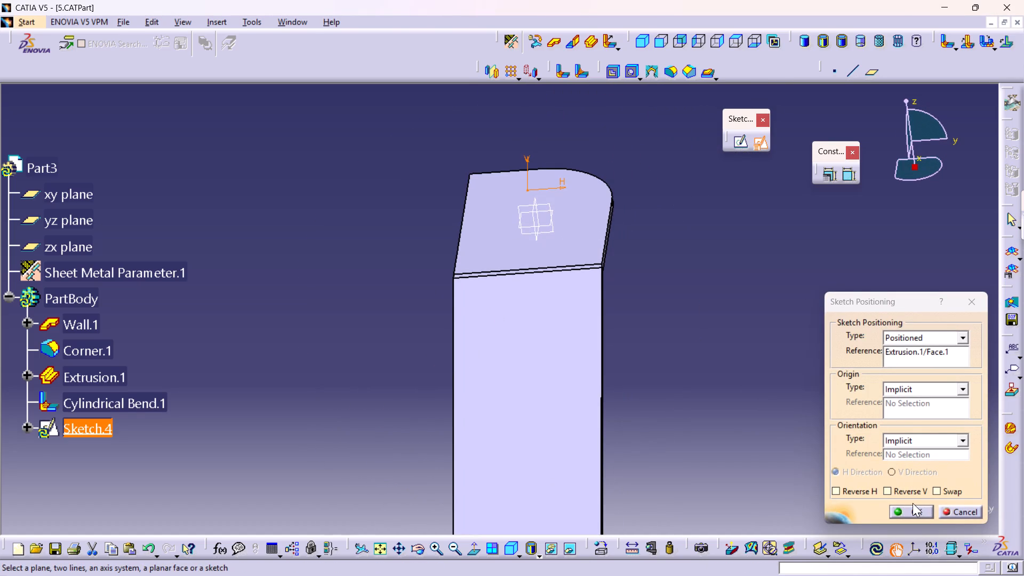
{"action": "left_click", "coordinate": [913, 503]}
{"action": "left_click", "coordinate": [908, 509]}
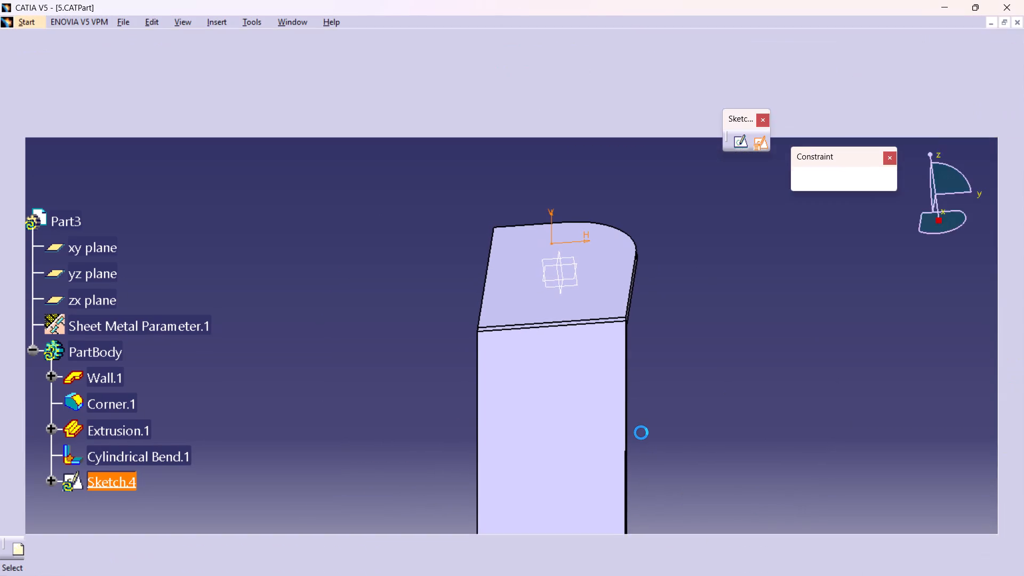
Sketch a lengthwise elongated hole of about 5.9 mm radius on the flange's centreline, with its centres on the vertical axis.
{"action": "middle_click_drag", "start_coordinate": [641, 433], "coordinate": [661, 306]}
{"action": "middle_click_drag", "start_coordinate": [687, 411], "coordinate": [695, 388]}
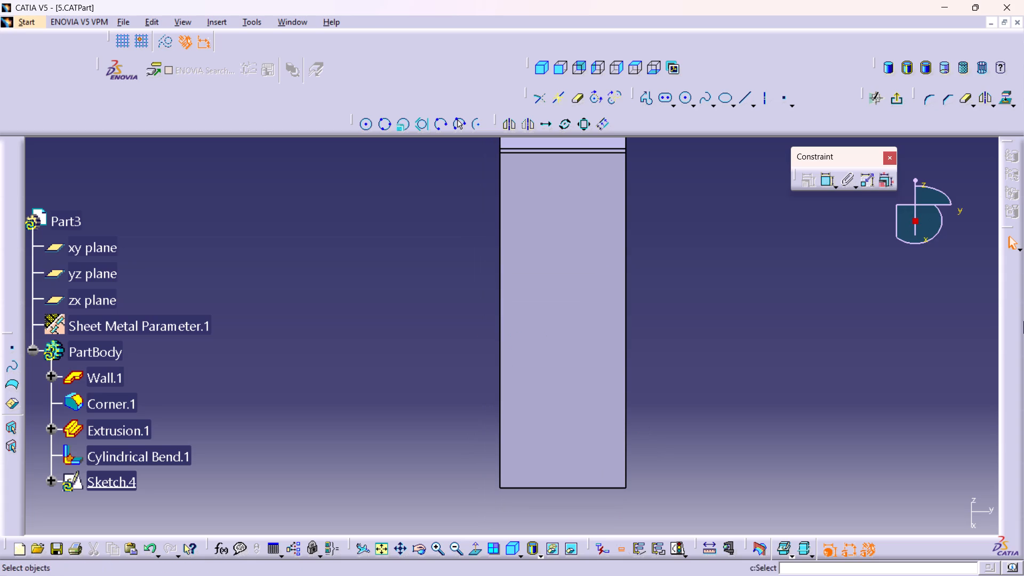
{"action": "left_click", "coordinate": [668, 101]}
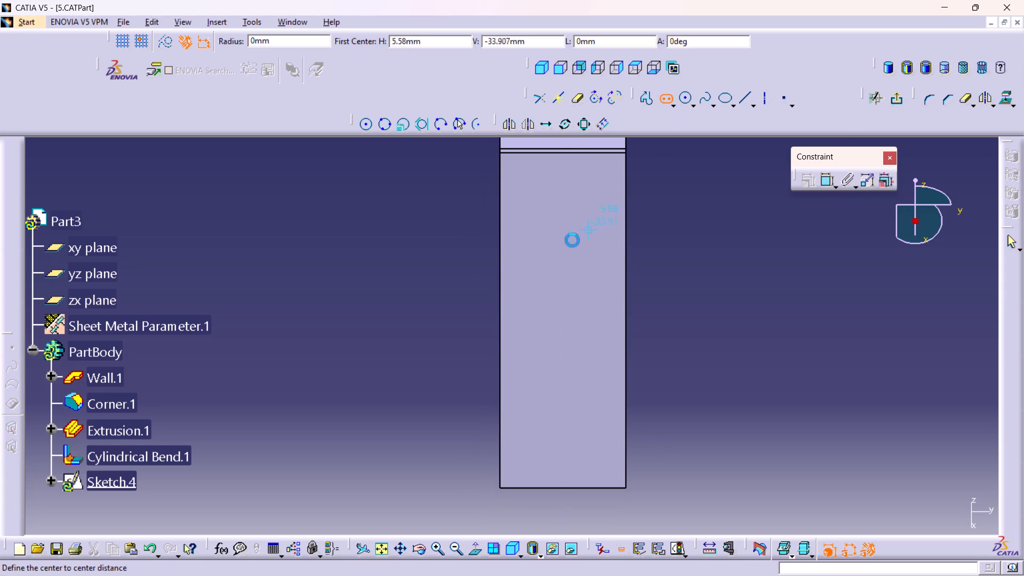
{"action": "left_click", "coordinate": [566, 220]}
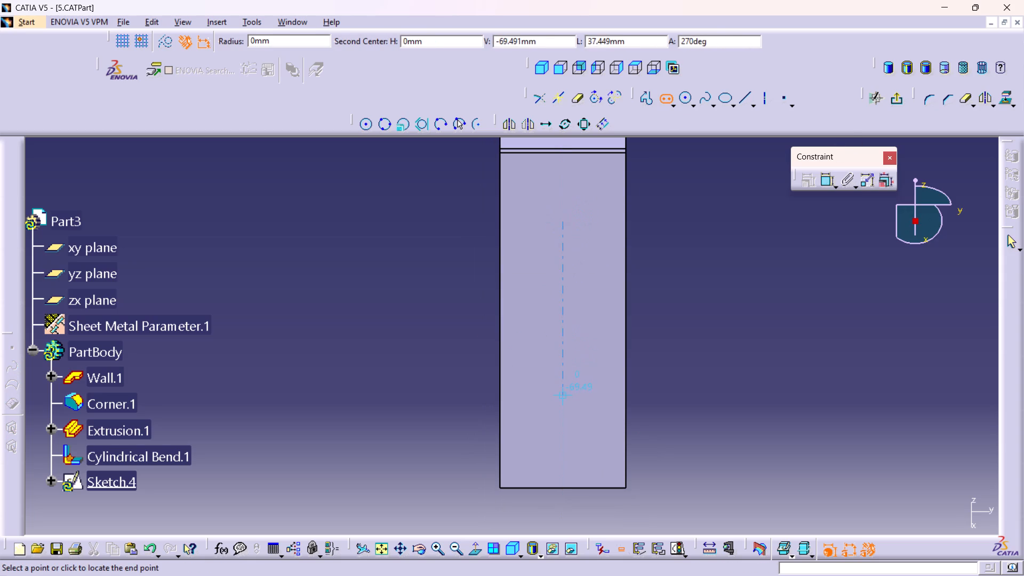
{"action": "left_click", "coordinate": [564, 372]}
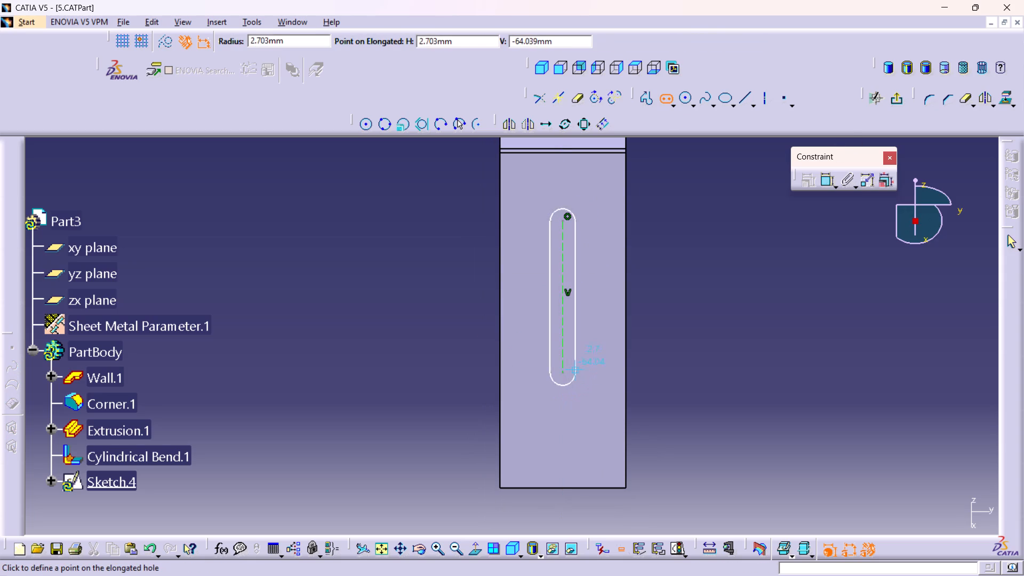
{"action": "left_click", "coordinate": [591, 364]}
{"action": "left_click", "coordinate": [781, 246]}
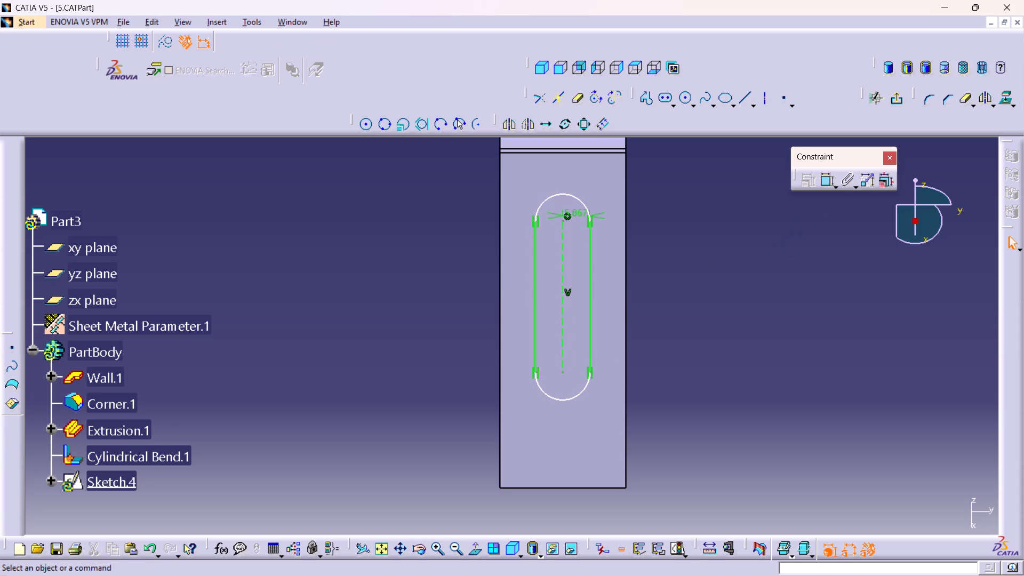
Delete the slot's original half-width dimension, after removing a trial radius dimension placed on its lower arc.
{"action": "double_click", "coordinate": [823, 183]}
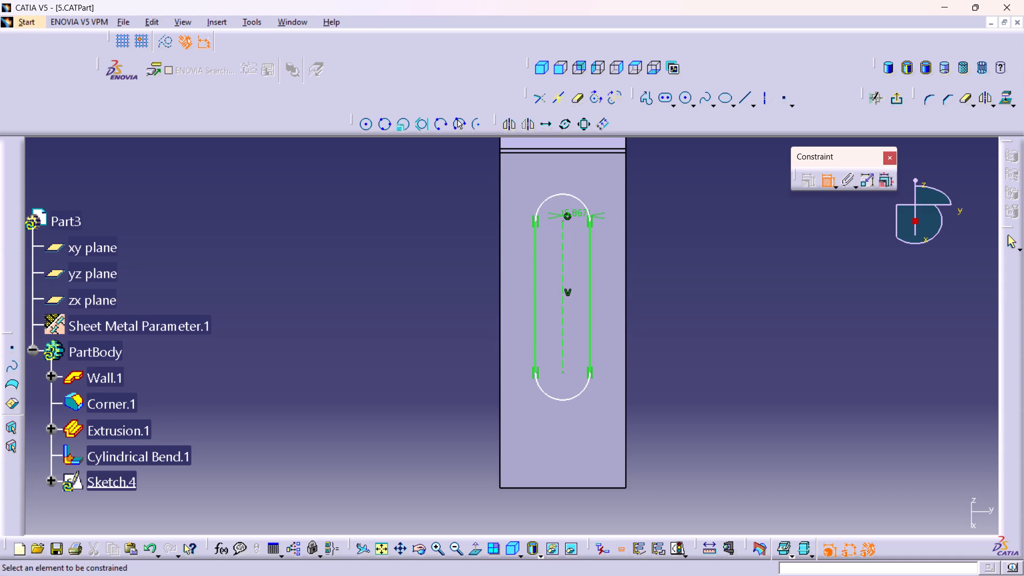
{"action": "middle_click_drag", "start_coordinate": [672, 236], "coordinate": [663, 206]}
{"action": "right_click", "coordinate": [672, 236]}
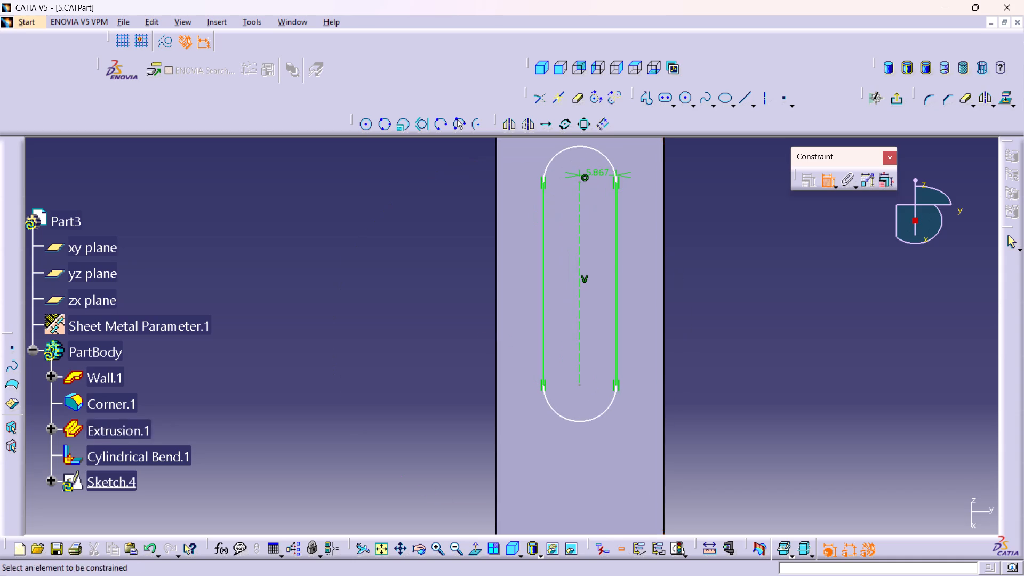
{"action": "left_click", "coordinate": [601, 417]}
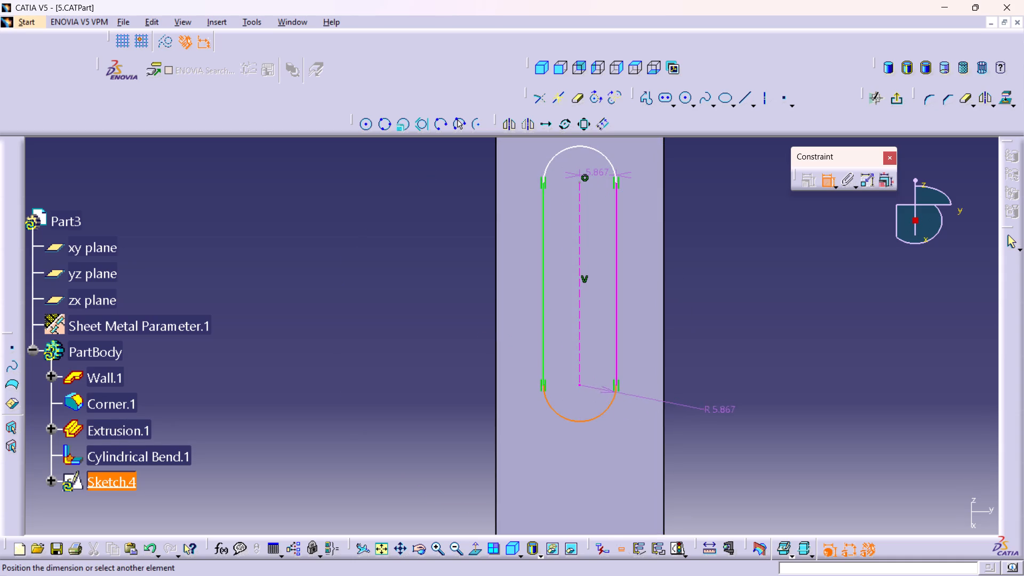
{"action": "left_click", "coordinate": [712, 443]}
{"action": "right_click", "coordinate": [701, 436]}
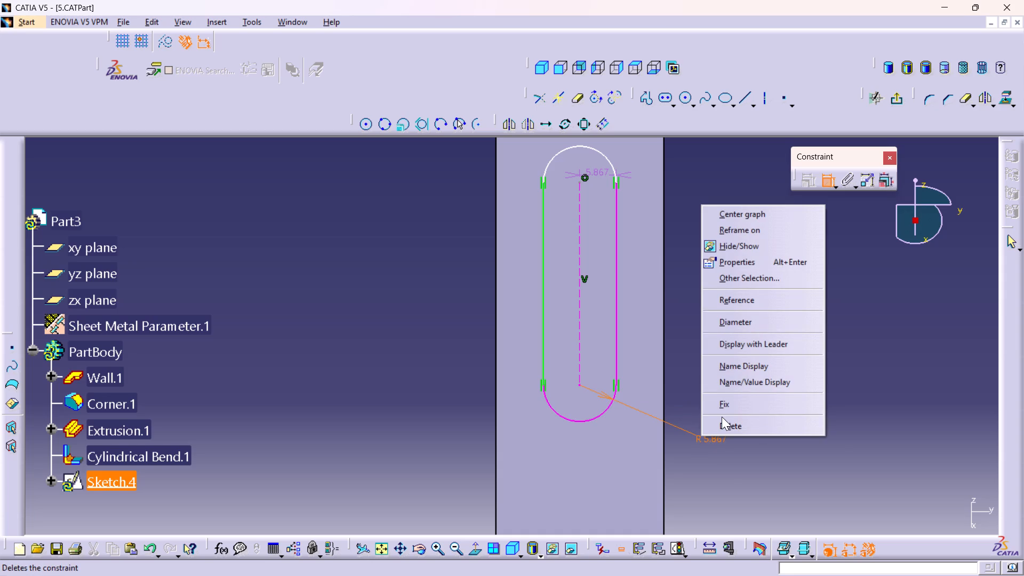
{"action": "left_click", "coordinate": [725, 423]}
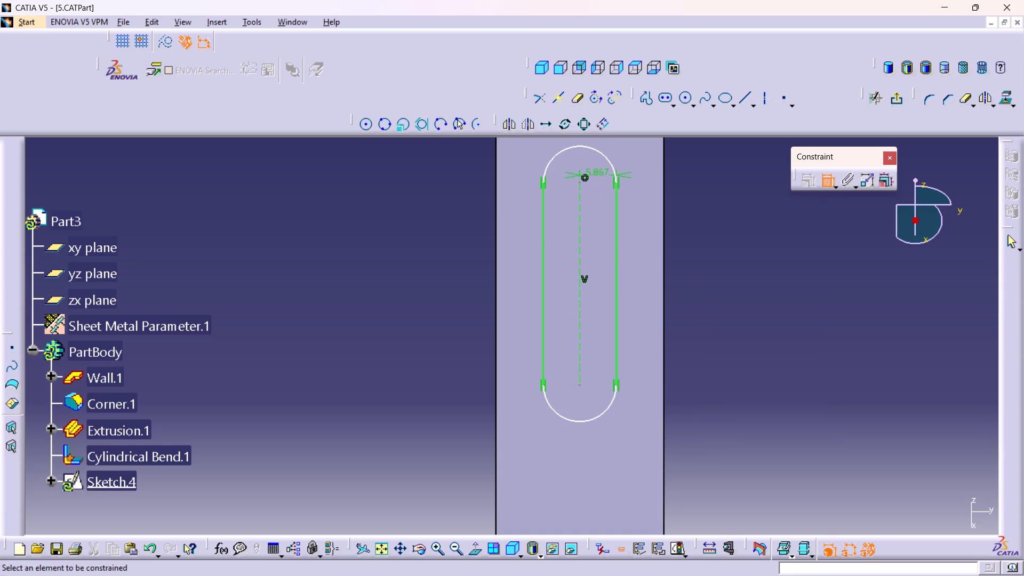
{"action": "right_click", "coordinate": [595, 174]}
{"action": "left_click", "coordinate": [647, 456]}
{"action": "right_click", "coordinate": [602, 174]}
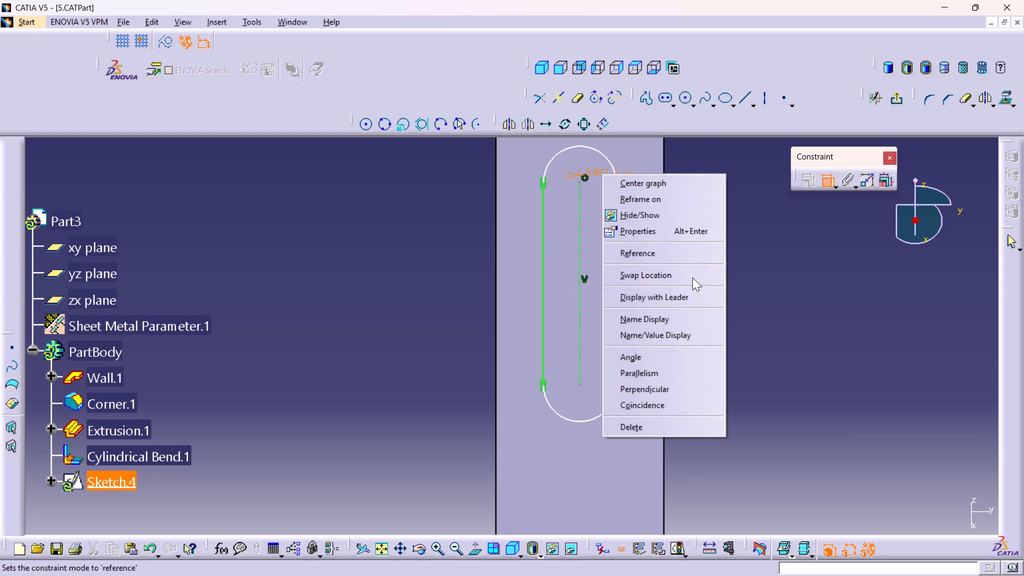
{"action": "left_click", "coordinate": [677, 429]}
Dimension the slot's lower arc with a radius of 7.112 mm.
{"action": "left_click", "coordinate": [601, 414]}
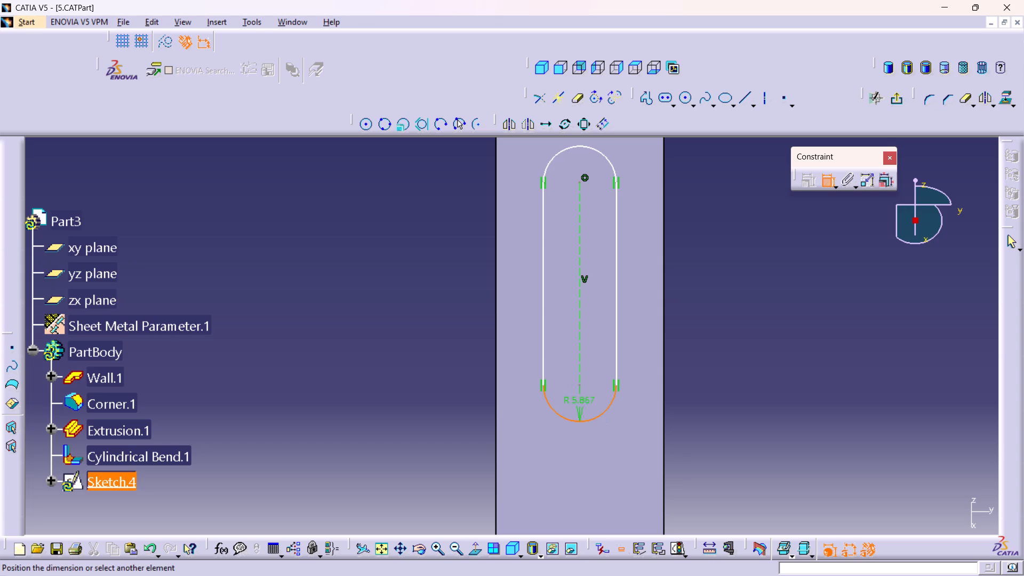
{"action": "left_click", "coordinate": [706, 419]}
{"action": "double_click", "coordinate": [698, 414]}
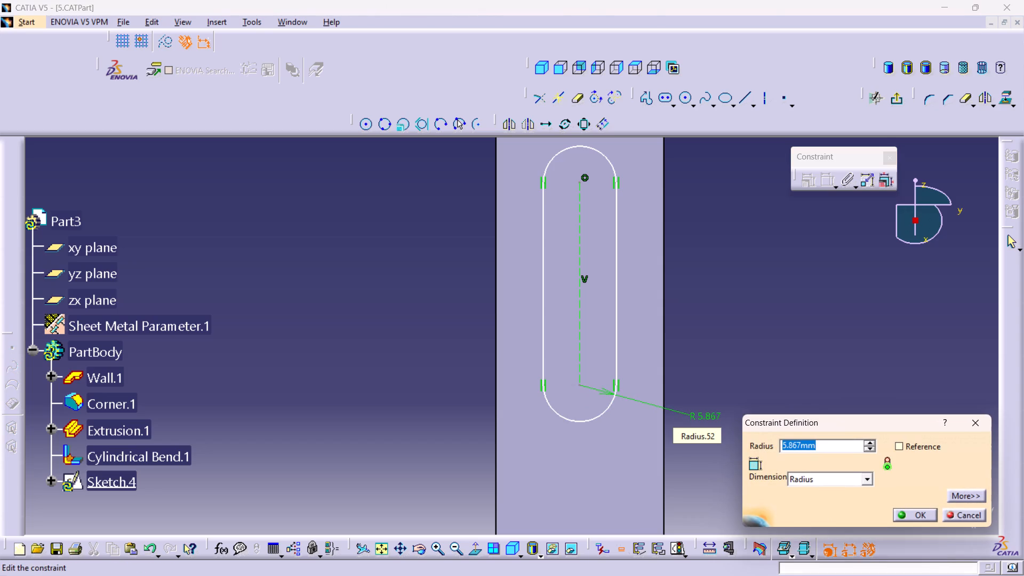
{"action": "key", "text": "7"}
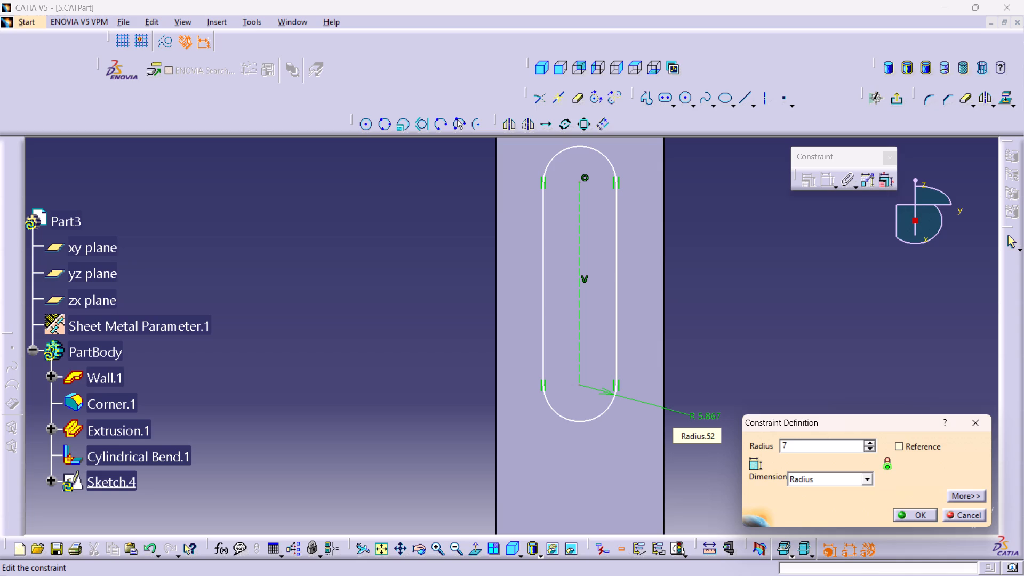
{"action": "type", "text": ".112"}
{"action": "key", "text": "Return"}
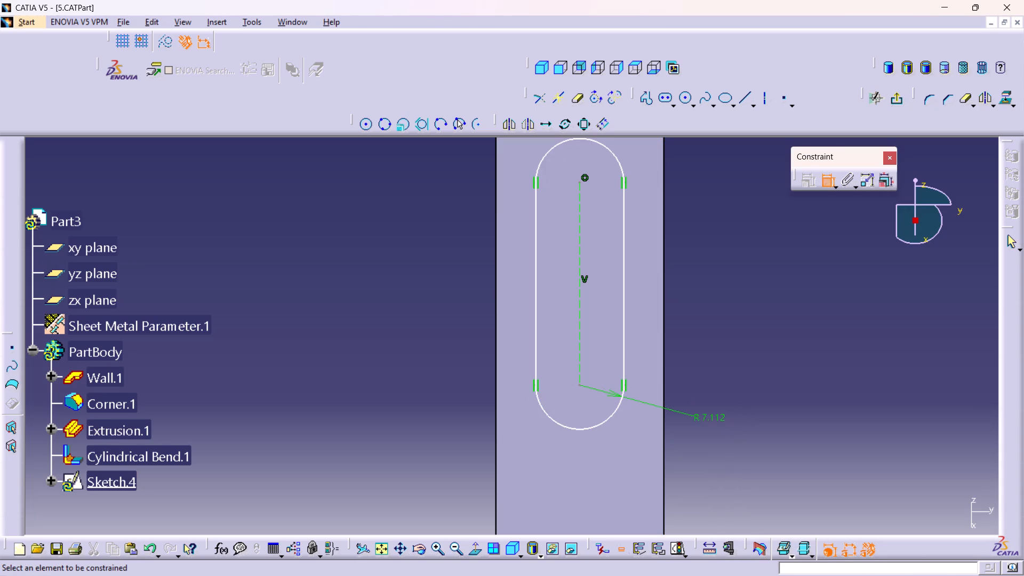
Dimension the slot's upper arc centre 15.8571 mm from the nearer edge line of the bend.
{"action": "middle_click_drag", "start_coordinate": [687, 333], "coordinate": [692, 460]}
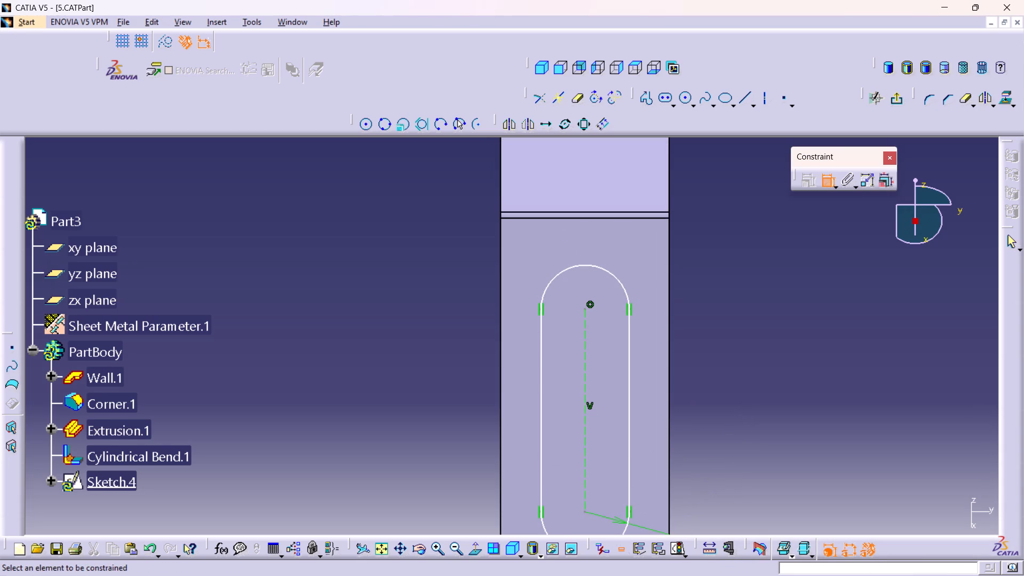
{"action": "left_click", "coordinate": [586, 310]}
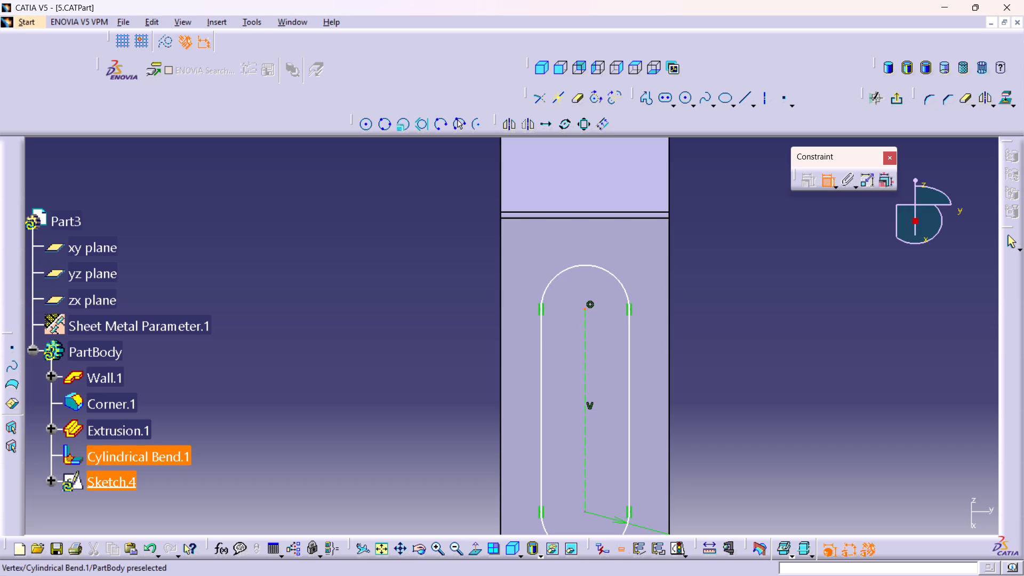
{"action": "left_click", "coordinate": [659, 218]}
{"action": "left_click", "coordinate": [714, 277]}
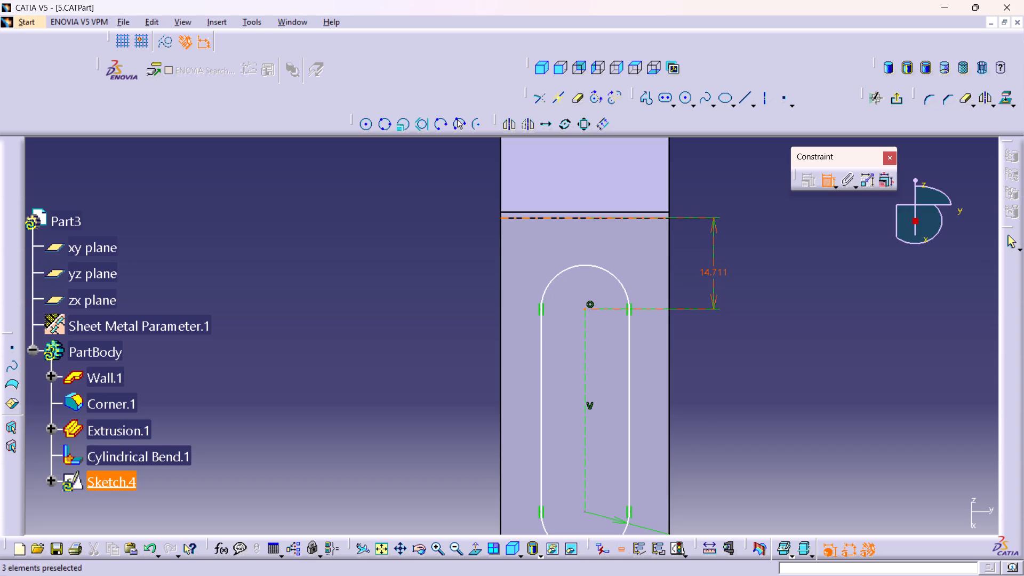
{"action": "double_click", "coordinate": [710, 273]}
{"action": "type", "text": "15"}
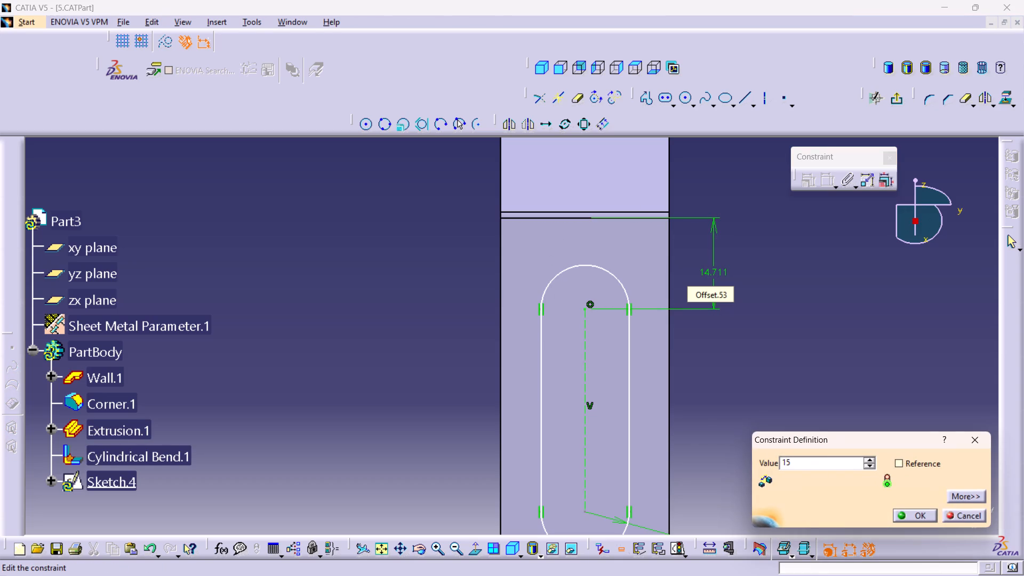
{"action": "type", "text": ".85"}
{"action": "type", "text": "71"}
{"action": "key", "text": "Return"}
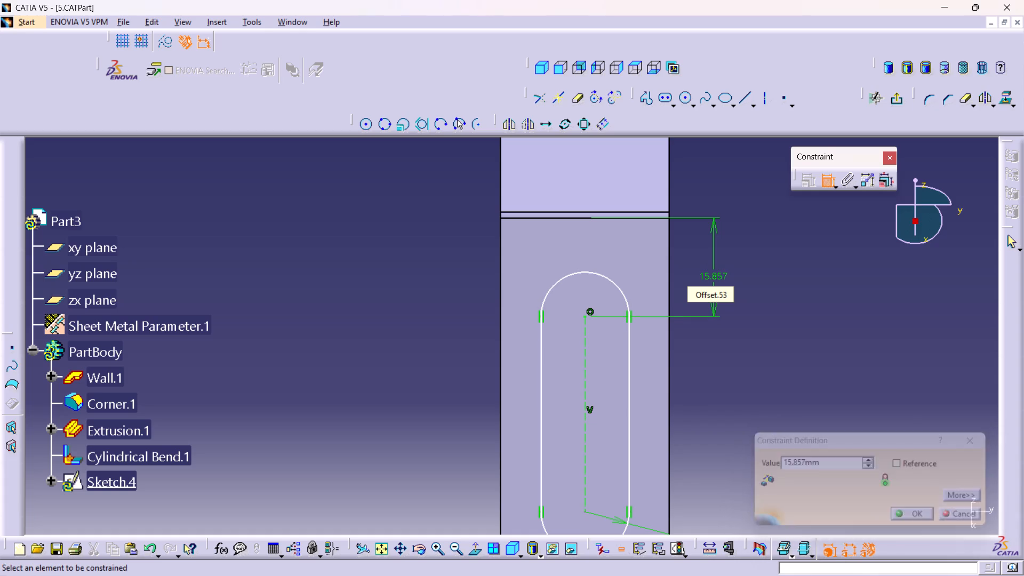
Dimension the slot's straight side at a length of 31.75 mm.
{"action": "middle_click_drag", "start_coordinate": [730, 338], "coordinate": [734, 371]}
{"action": "right_click", "coordinate": [730, 338]}
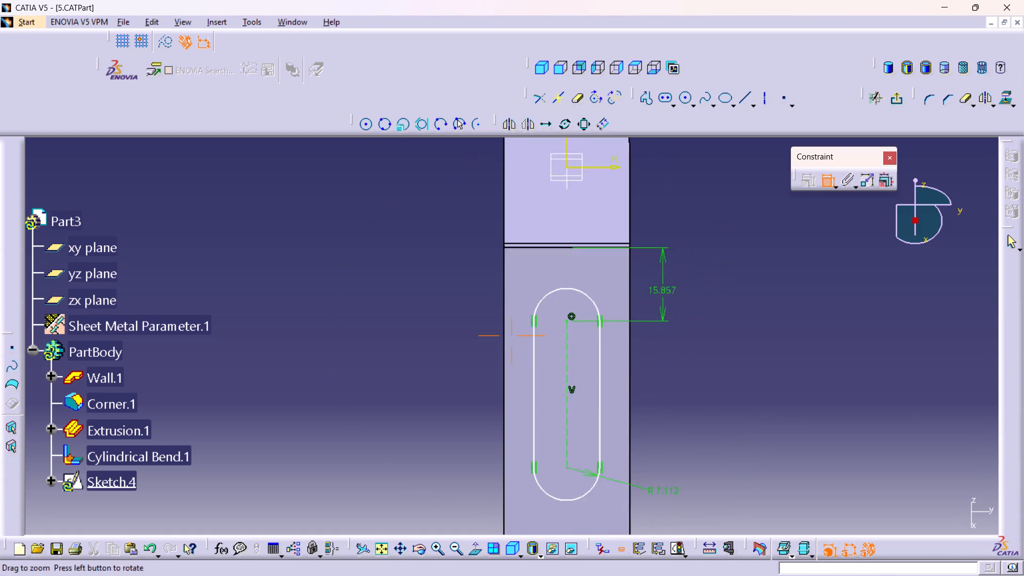
{"action": "middle_click_drag", "start_coordinate": [734, 371], "coordinate": [736, 391]}
{"action": "middle_click_drag", "start_coordinate": [734, 393], "coordinate": [753, 316]}
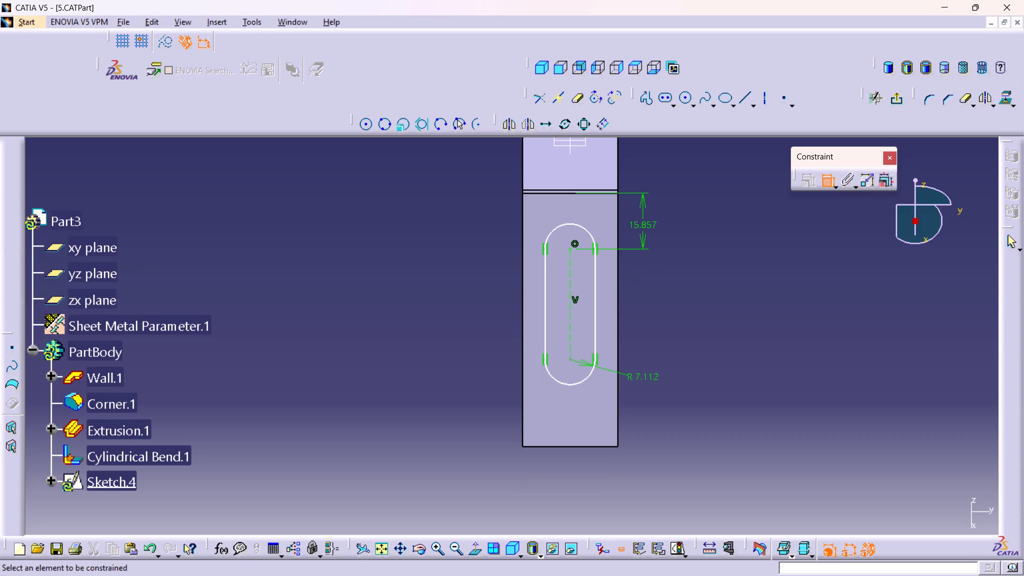
{"action": "left_click", "coordinate": [594, 306]}
{"action": "left_click", "coordinate": [694, 305]}
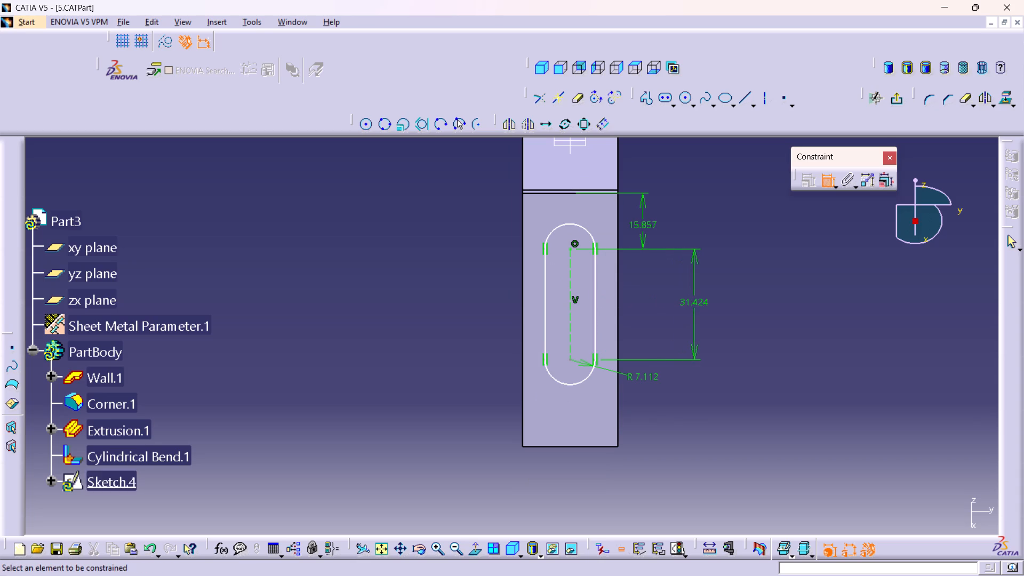
{"action": "double_click", "coordinate": [692, 303]}
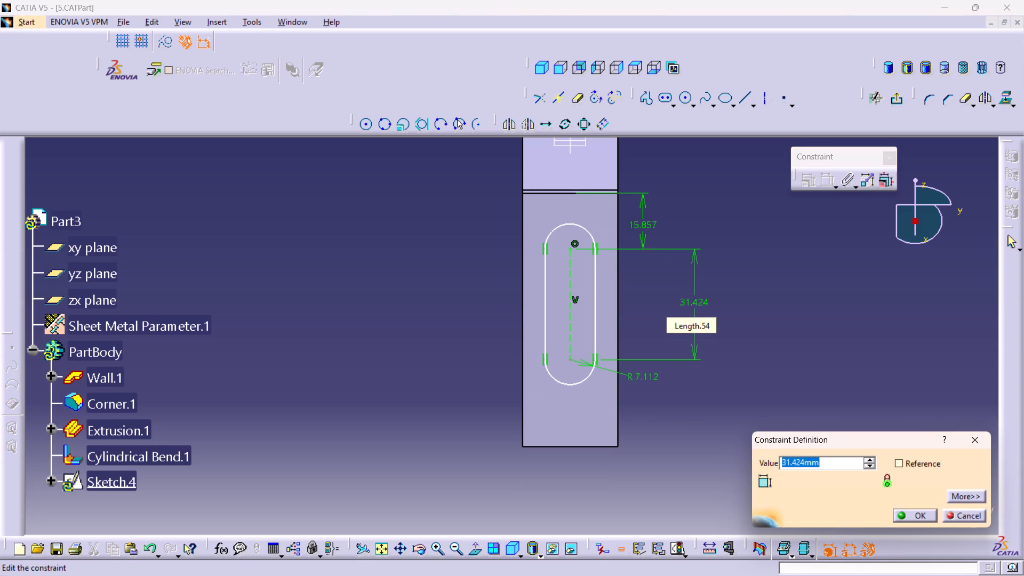
{"action": "key", "text": "3"}
{"action": "type", "text": "1.75"}
{"action": "key", "text": "Return"}
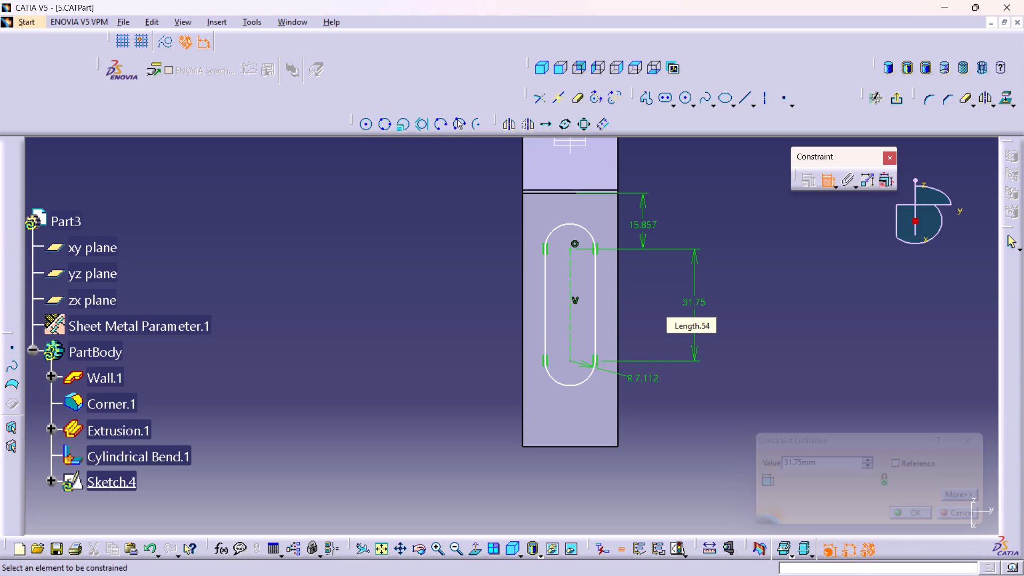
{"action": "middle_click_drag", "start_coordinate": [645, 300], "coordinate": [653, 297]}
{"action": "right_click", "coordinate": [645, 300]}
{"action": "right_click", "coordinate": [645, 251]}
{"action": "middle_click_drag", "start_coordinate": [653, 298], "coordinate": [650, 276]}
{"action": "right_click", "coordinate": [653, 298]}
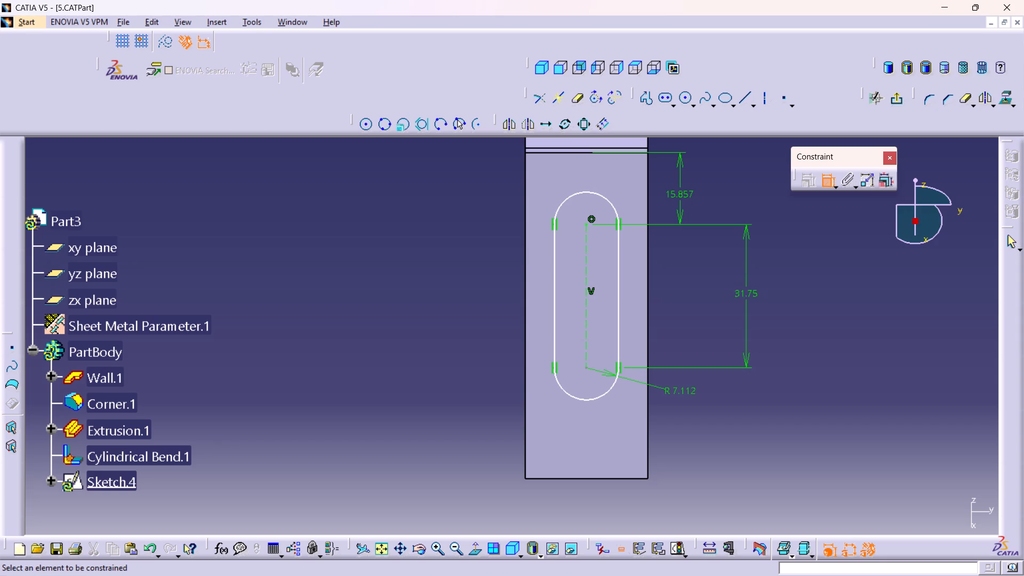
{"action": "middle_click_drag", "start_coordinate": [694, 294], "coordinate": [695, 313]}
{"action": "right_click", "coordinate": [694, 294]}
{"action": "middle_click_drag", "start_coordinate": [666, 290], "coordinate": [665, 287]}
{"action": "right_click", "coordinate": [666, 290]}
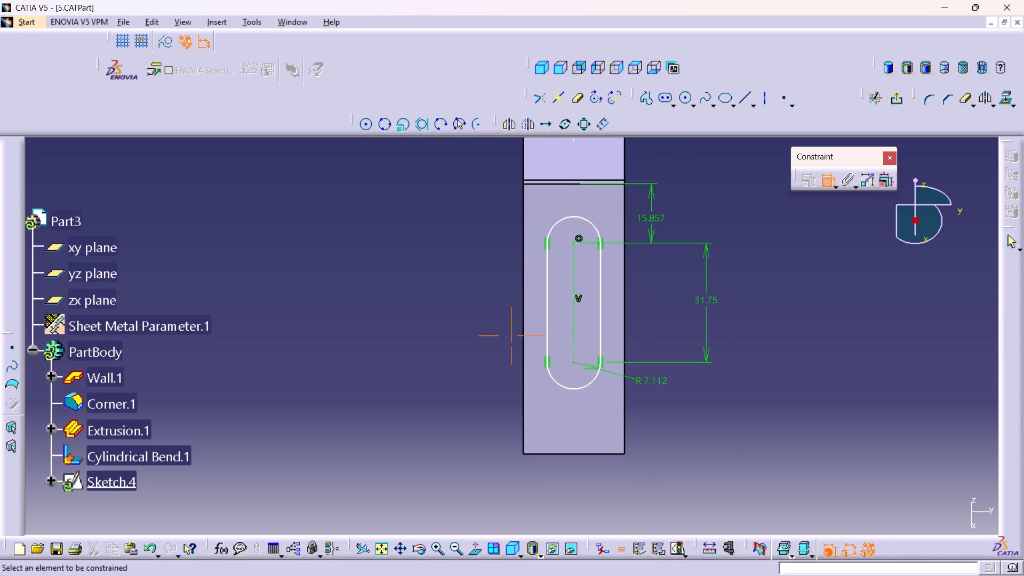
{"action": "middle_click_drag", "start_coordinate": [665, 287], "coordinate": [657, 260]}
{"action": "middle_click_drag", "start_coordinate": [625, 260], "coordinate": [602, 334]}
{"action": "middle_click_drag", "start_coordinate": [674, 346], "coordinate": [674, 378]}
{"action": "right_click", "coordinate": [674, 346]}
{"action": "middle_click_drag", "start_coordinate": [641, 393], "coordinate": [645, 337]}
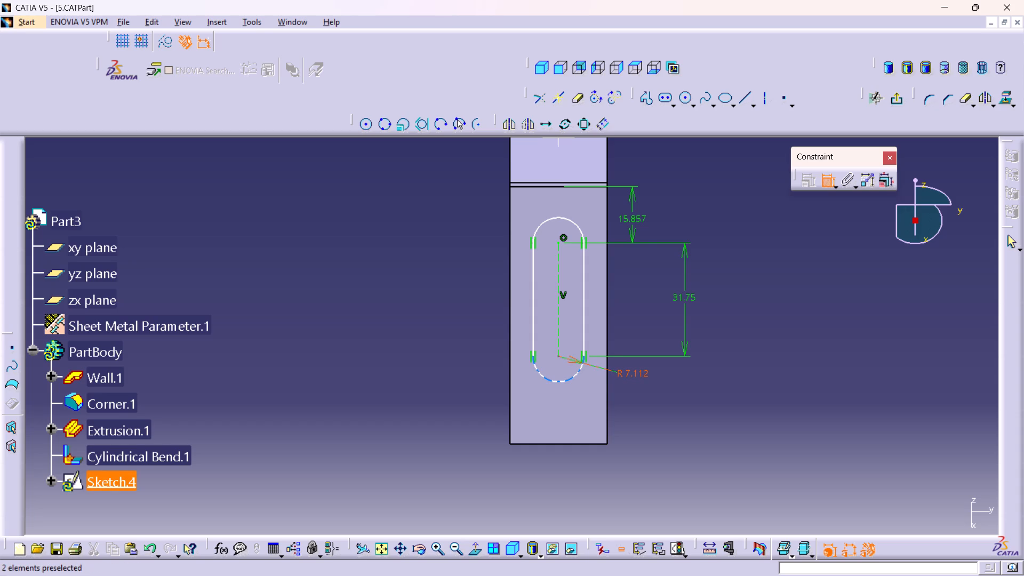
Reposition the slot's radius dimension slightly lower beside the bottom arc.
{"action": "left_click_drag", "start_coordinate": [572, 361], "coordinate": [565, 380]}
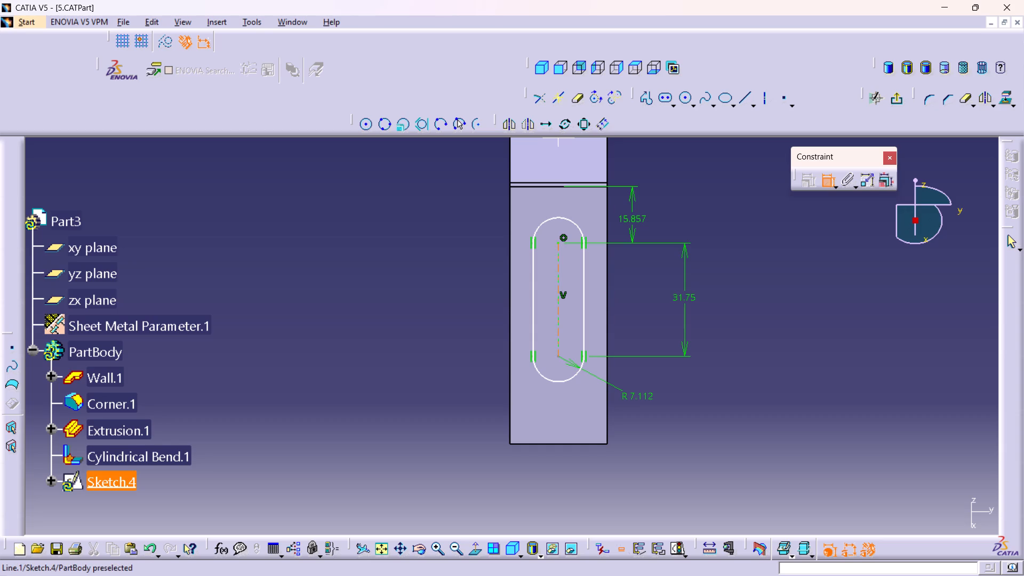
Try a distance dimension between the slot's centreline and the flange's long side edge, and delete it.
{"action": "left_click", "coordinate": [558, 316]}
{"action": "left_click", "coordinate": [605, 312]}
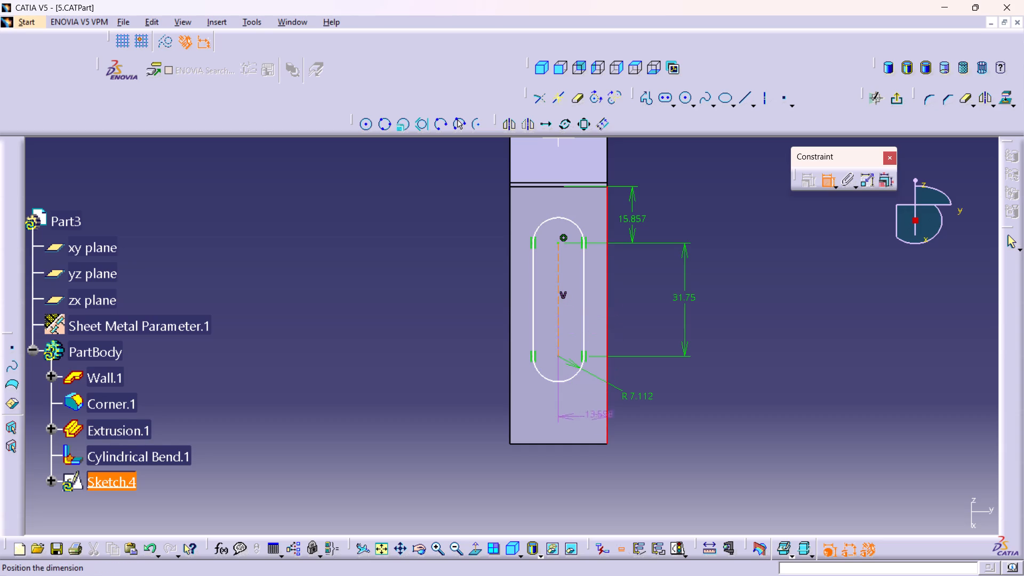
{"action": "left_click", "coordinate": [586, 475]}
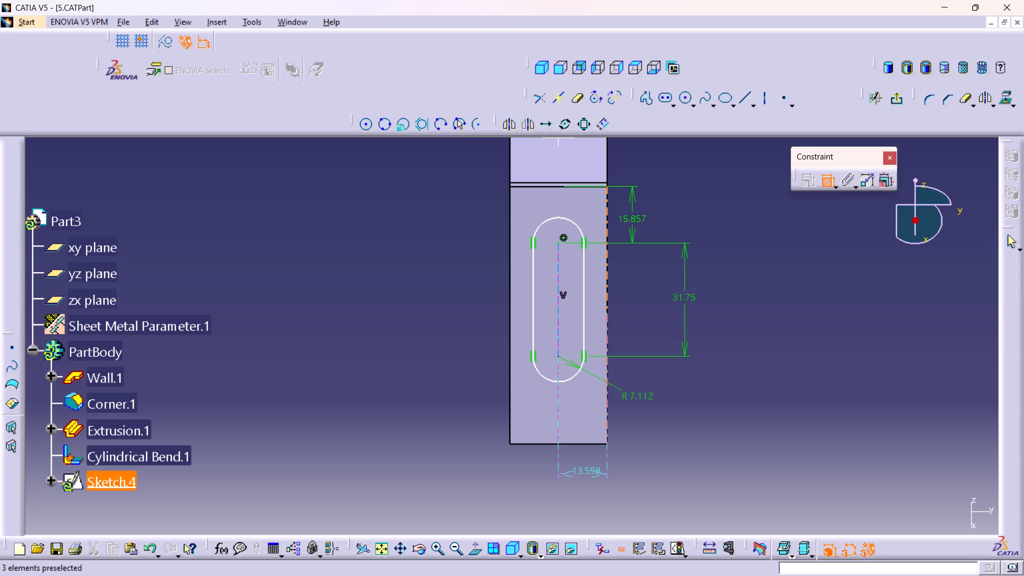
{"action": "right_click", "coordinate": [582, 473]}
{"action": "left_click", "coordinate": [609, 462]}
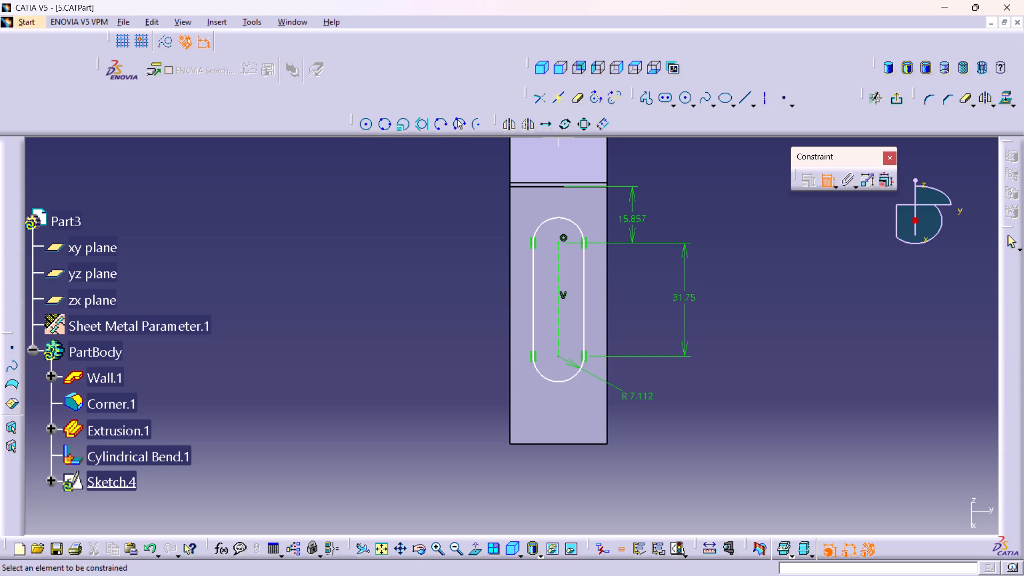
Constrain the slot's two straight sides symmetric about the sketch's vertical axis.
{"action": "left_click", "coordinate": [534, 293]}
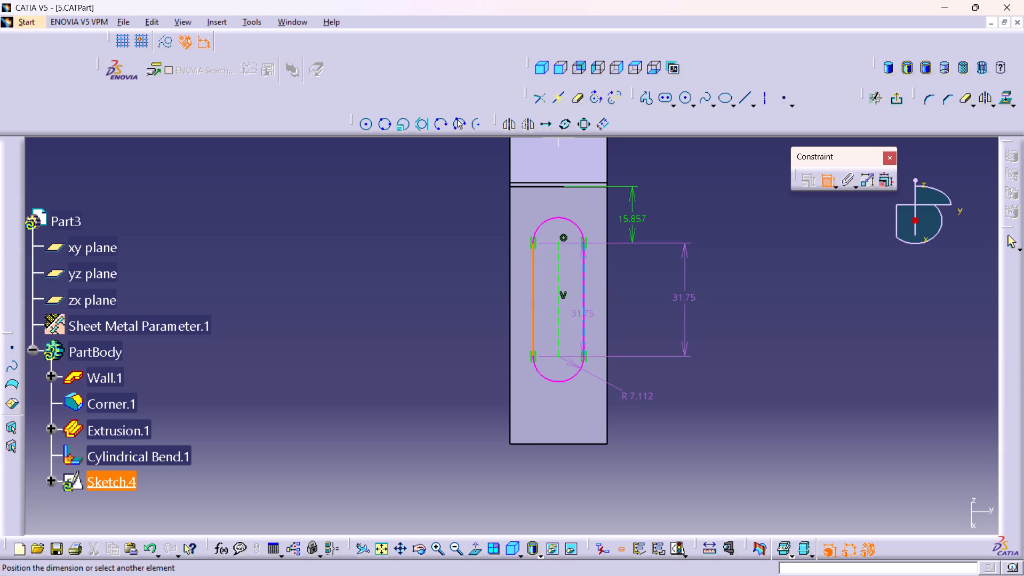
{"action": "left_click", "coordinate": [583, 318]}
{"action": "right_click", "coordinate": [589, 302]}
{"action": "left_click", "coordinate": [620, 494]}
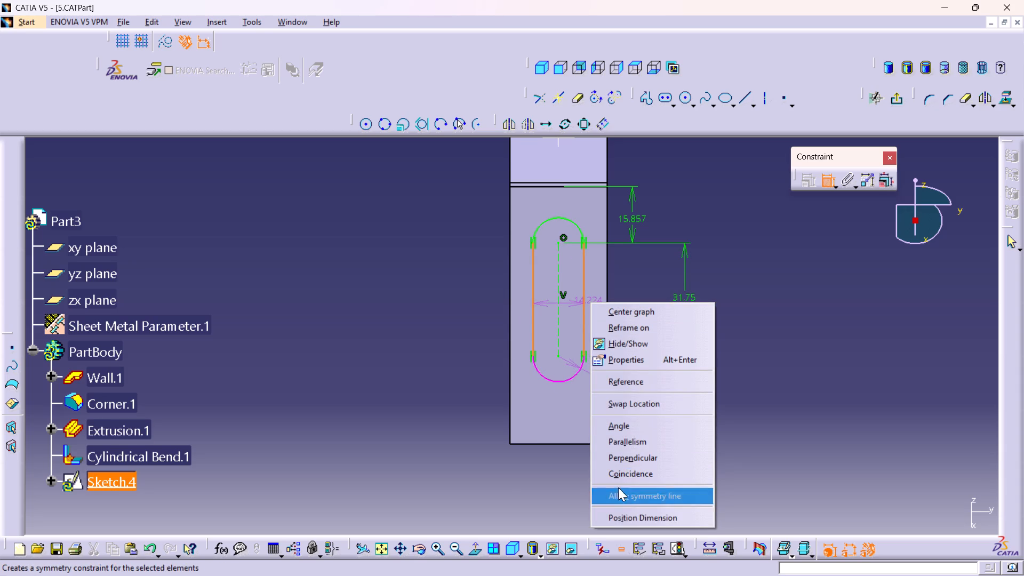
{"action": "middle_click_drag", "start_coordinate": [558, 204], "coordinate": [566, 303]}
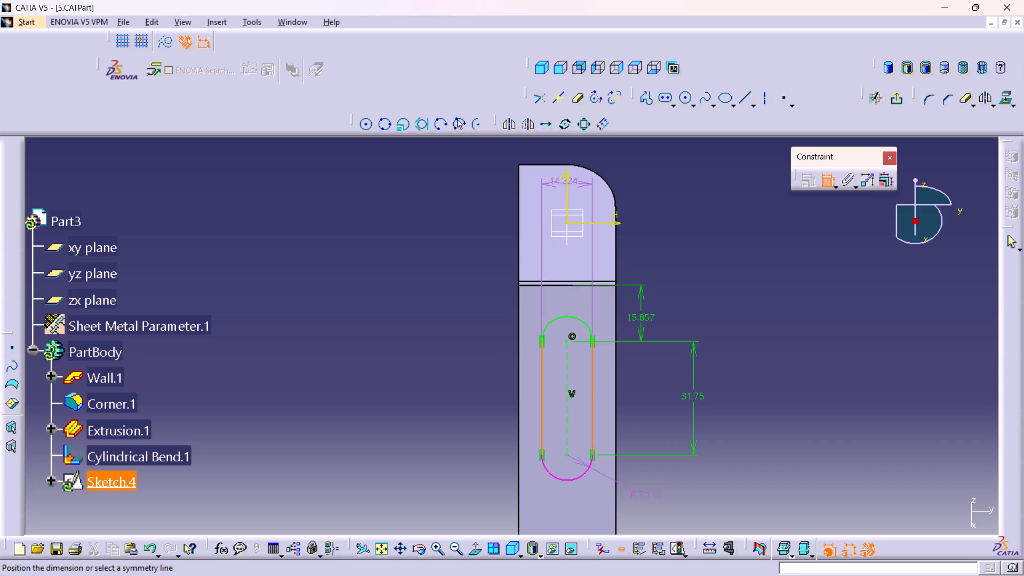
{"action": "left_click", "coordinate": [567, 180]}
{"action": "middle_click_drag", "start_coordinate": [610, 399], "coordinate": [610, 316]}
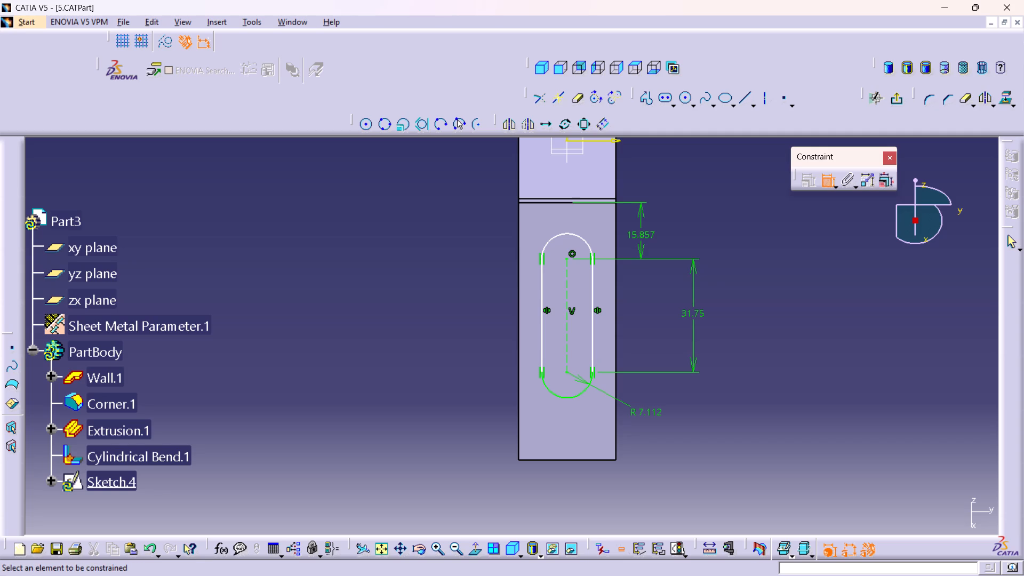
Examine the constrained slot sketch on the flange, viewing the sketch plane squarely from both sides.
{"action": "middle_click_drag", "start_coordinate": [449, 360], "coordinate": [449, 365]}
{"action": "right_click", "coordinate": [449, 360]}
{"action": "middle_click_drag", "start_coordinate": [449, 365], "coordinate": [450, 381]}
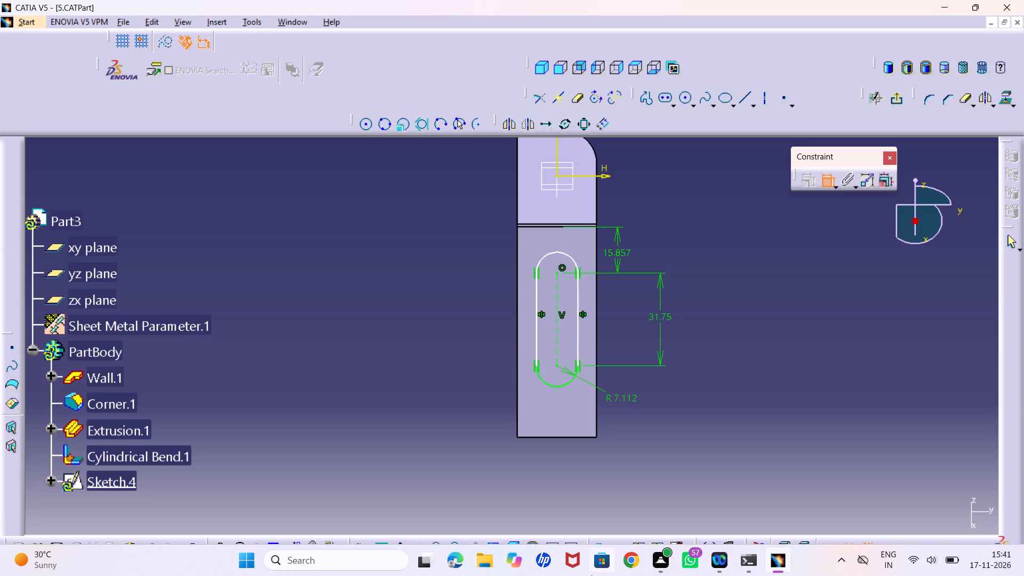
{"action": "middle_click_drag", "start_coordinate": [691, 414], "coordinate": [674, 381]}
{"action": "right_click", "coordinate": [691, 414]}
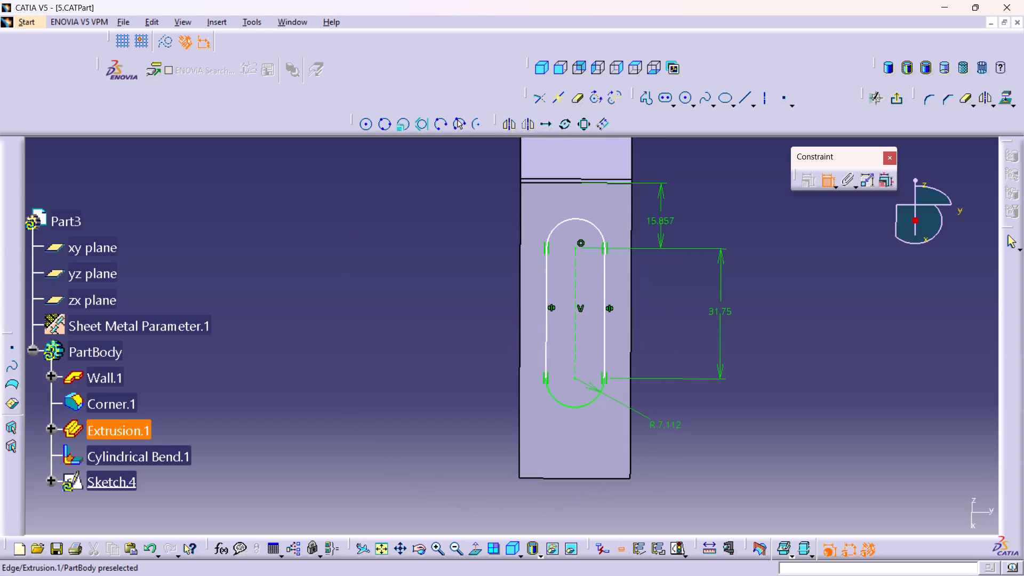
{"action": "left_click", "coordinate": [476, 545]}
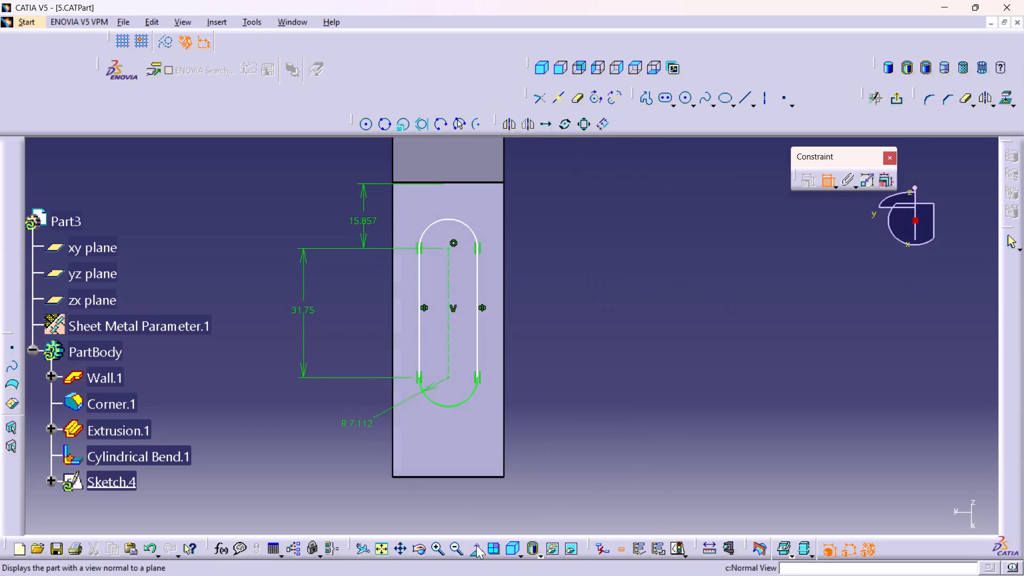
{"action": "left_click", "coordinate": [476, 545]}
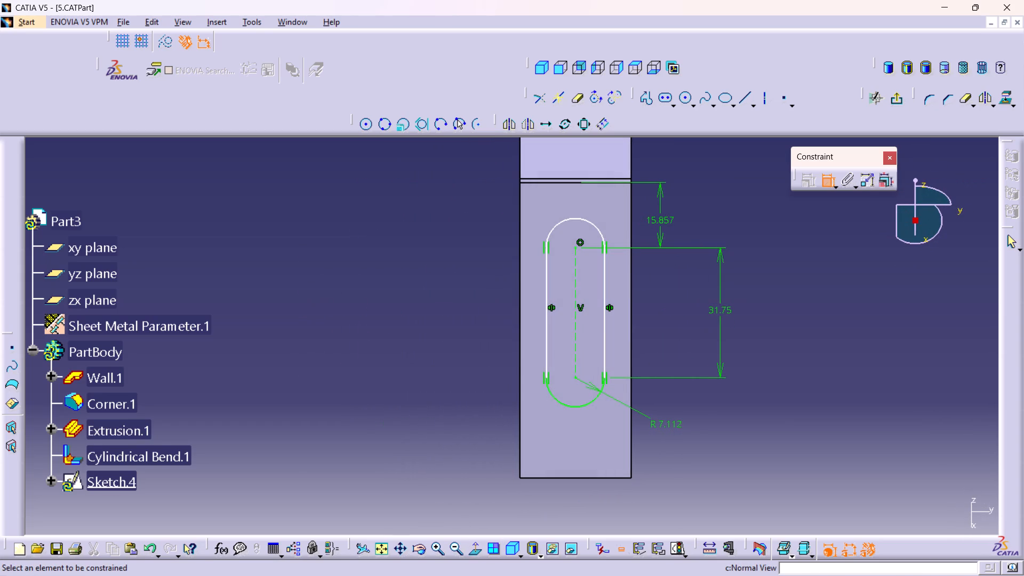
{"action": "middle_click_drag", "start_coordinate": [534, 324], "coordinate": [534, 346]}
{"action": "right_click", "coordinate": [534, 324]}
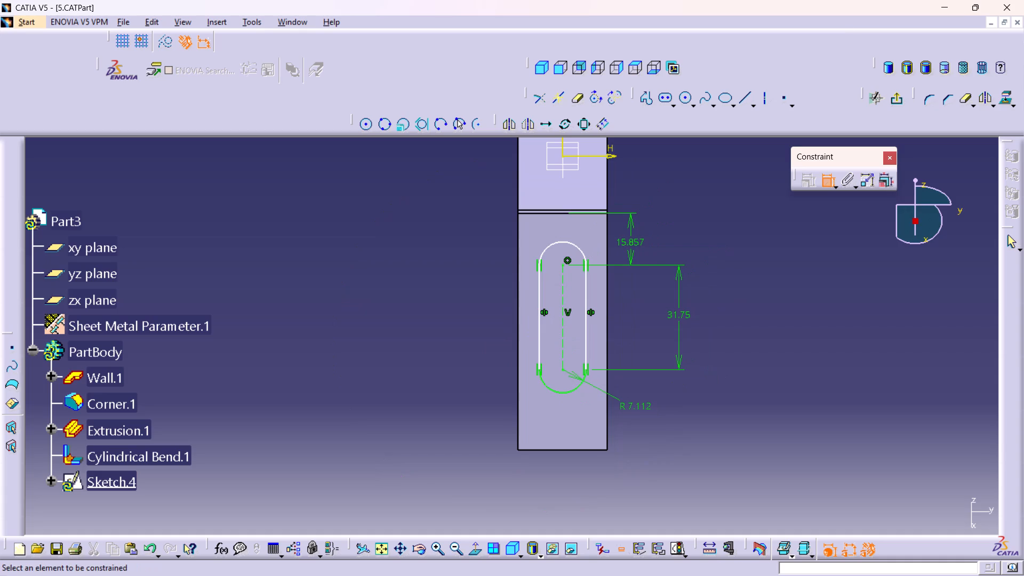
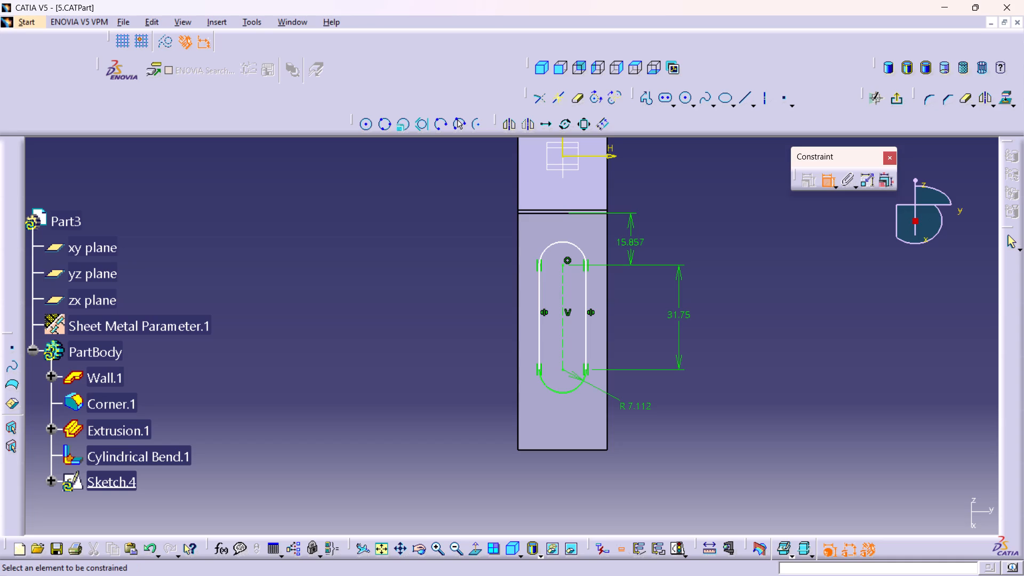
Dimension the radius of the slot's upper end arc and finish the flange slot sketch.
{"action": "left_click", "coordinate": [549, 246]}
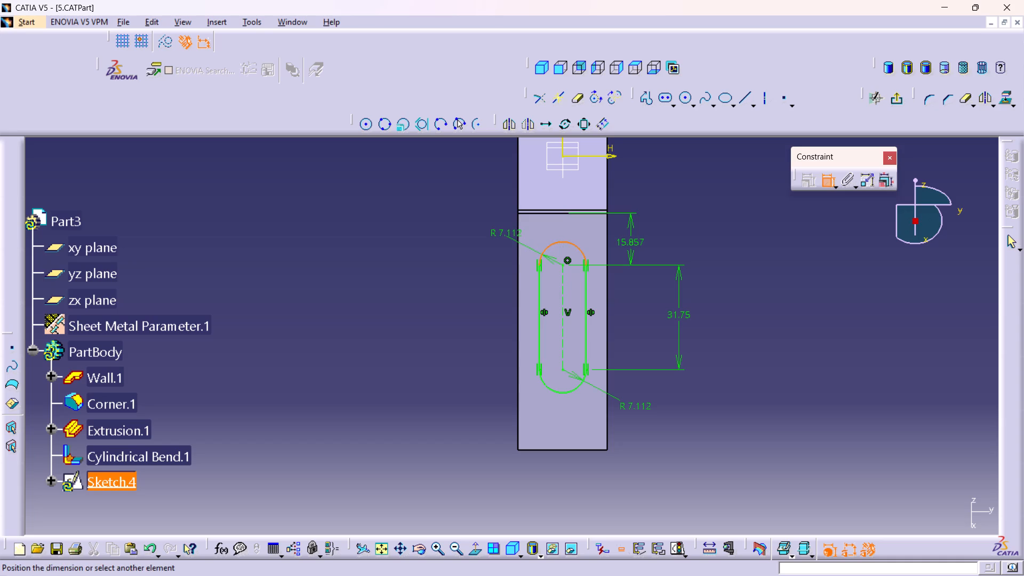
{"action": "left_click", "coordinate": [502, 236]}
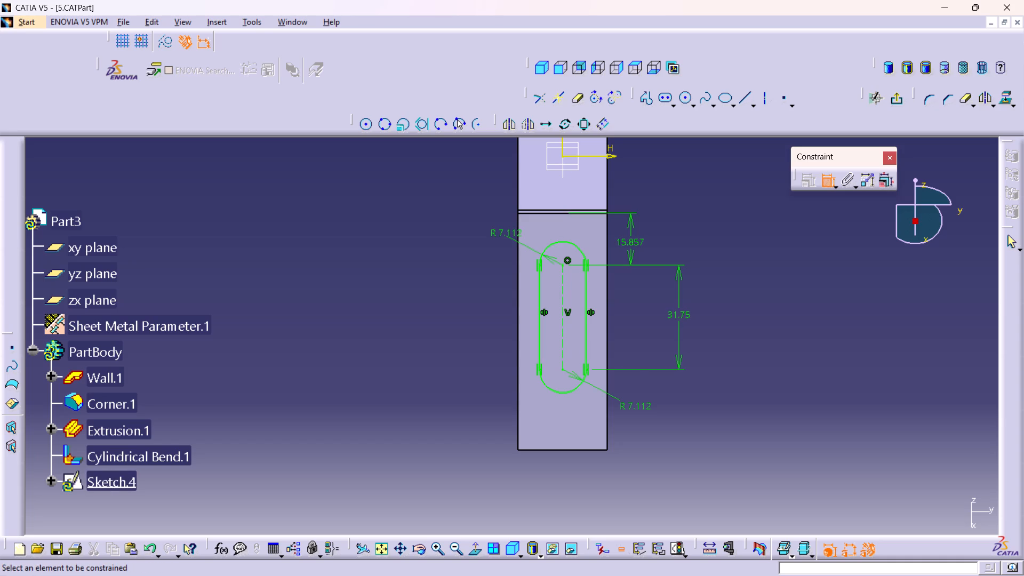
{"action": "left_click", "coordinate": [898, 100]}
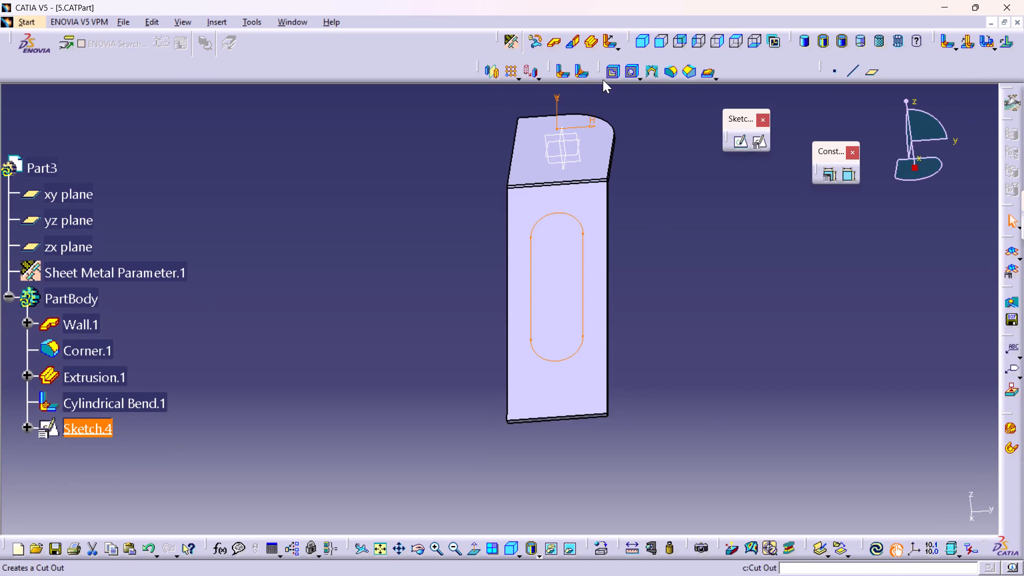
Cut the slot profile through the flange with a Sheetmetal standard Cut Out limited up to next.
{"action": "left_click", "coordinate": [611, 79]}
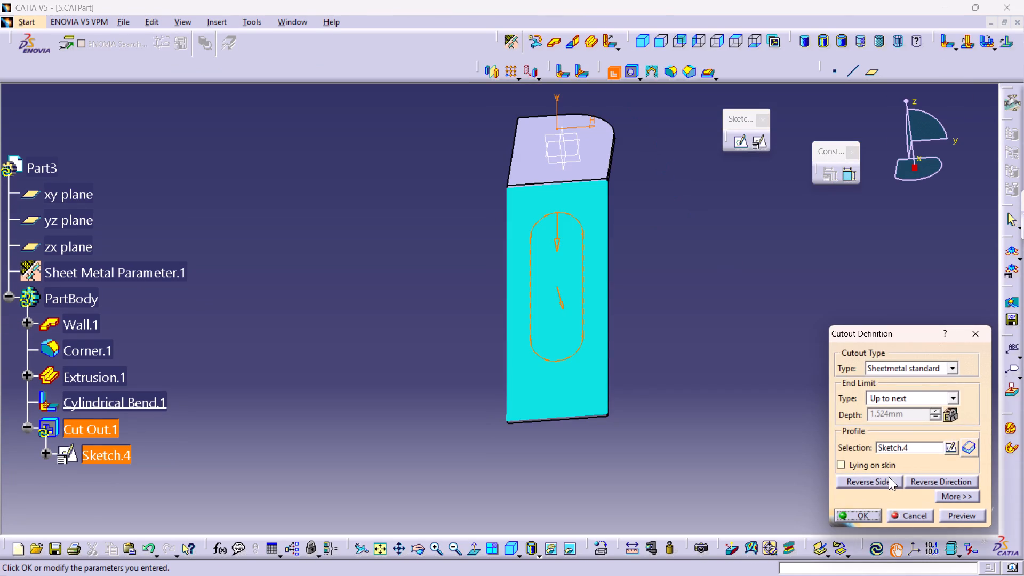
{"action": "left_click", "coordinate": [854, 515]}
Inspect the slot cutout in the flange from several viewing angles.
{"action": "left_click", "coordinate": [694, 447]}
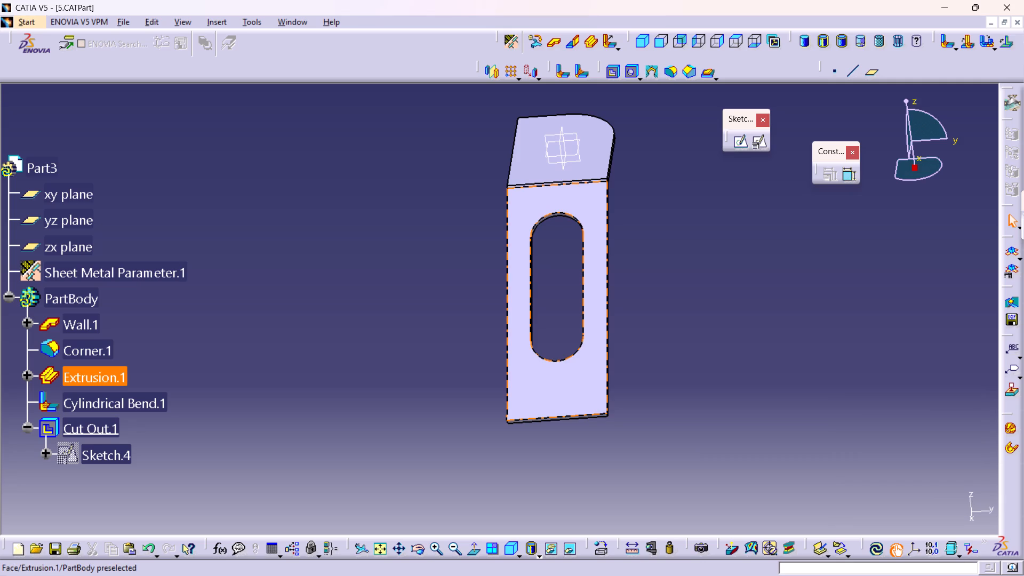
{"action": "left_click", "coordinate": [542, 389]}
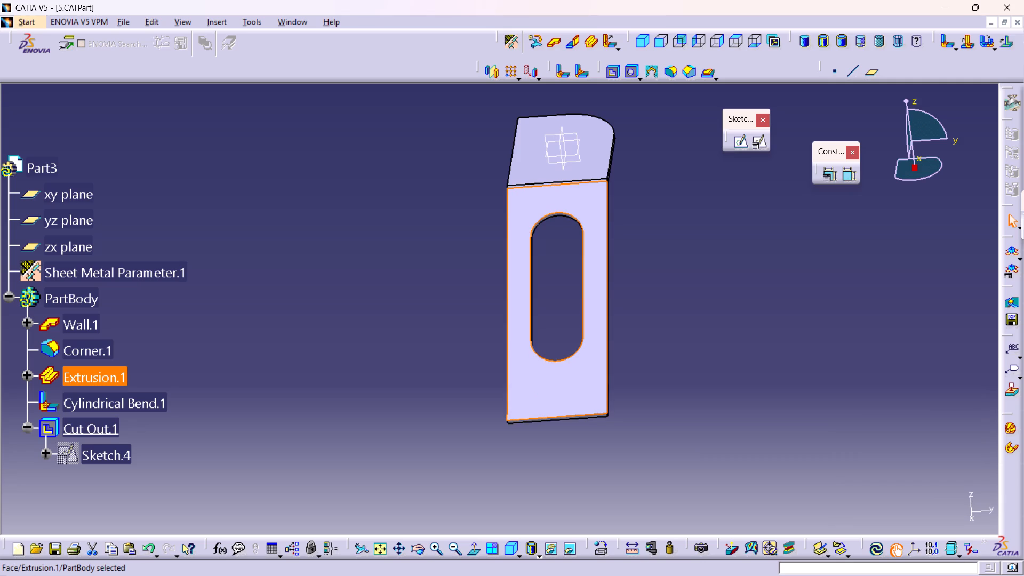
{"action": "left_click", "coordinate": [678, 385]}
{"action": "middle_click_drag", "start_coordinate": [541, 469], "coordinate": [534, 407]}
{"action": "right_click_drag", "start_coordinate": [541, 469], "coordinate": [534, 407]}
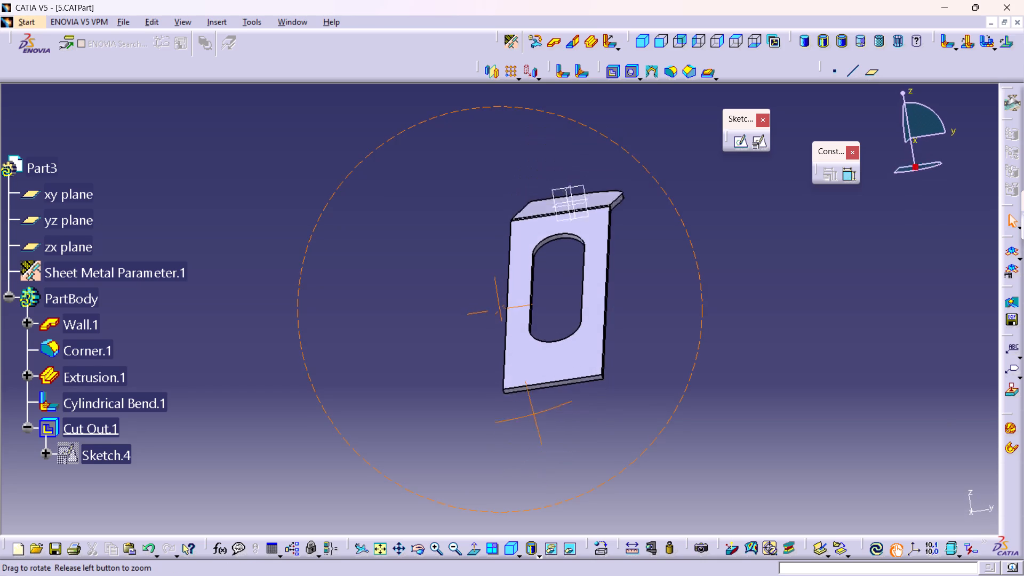
{"action": "right_click_drag", "start_coordinate": [534, 407], "coordinate": [534, 386]}
{"action": "middle_click_drag", "start_coordinate": [534, 407], "coordinate": [534, 386]}
{"action": "scroll", "coordinate": [534, 386], "scroll_direction": "up", "scroll_amount": 1}
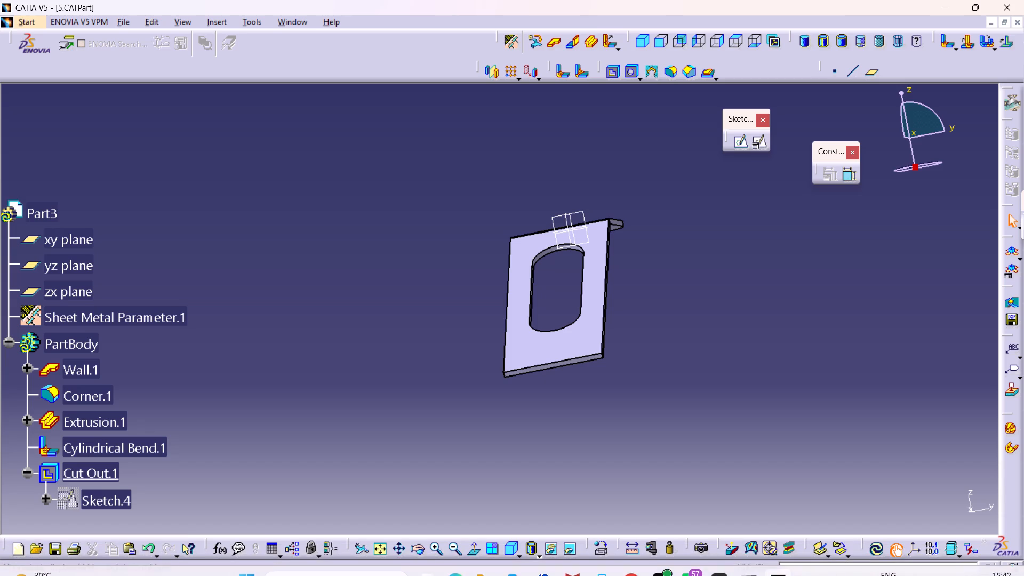
Save the clip part.
{"action": "key", "text": "ctrl+s"}
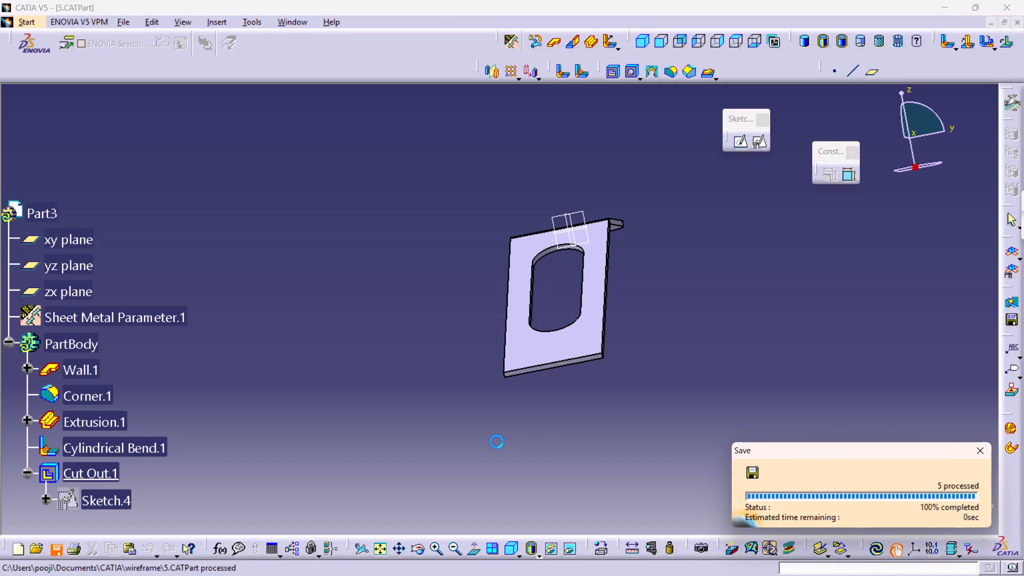
Open the CATIA part 4 from the wireframe folder.
{"action": "left_click", "coordinate": [41, 547]}
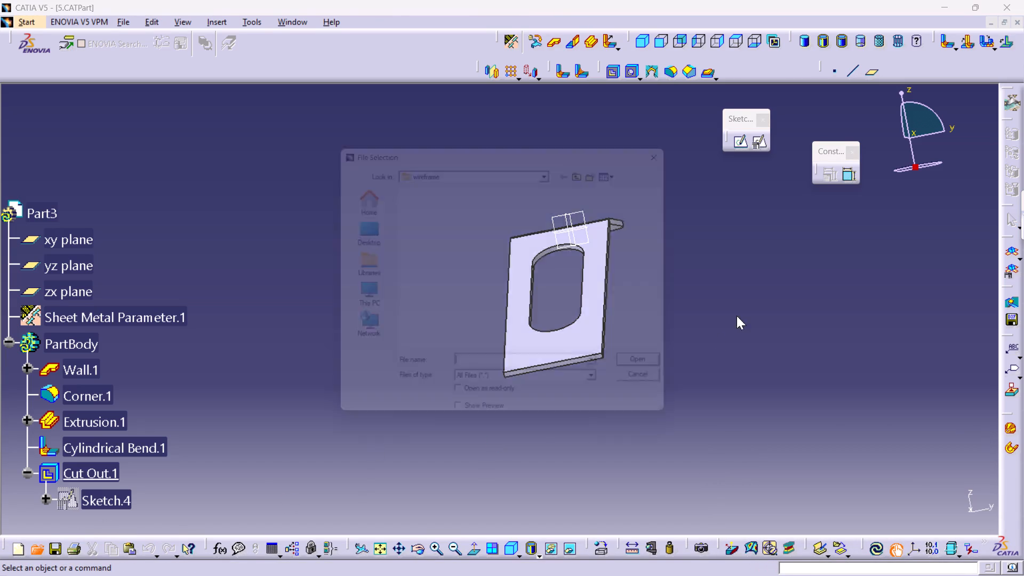
{"action": "scroll", "coordinate": [570, 283], "scroll_direction": "down", "scroll_amount": 1}
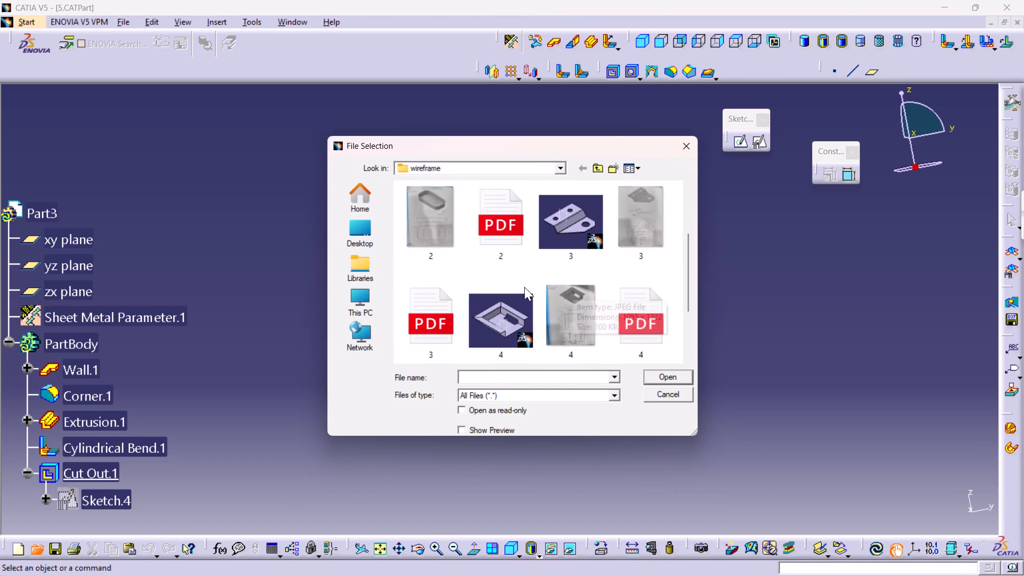
{"action": "double_click", "coordinate": [515, 302]}
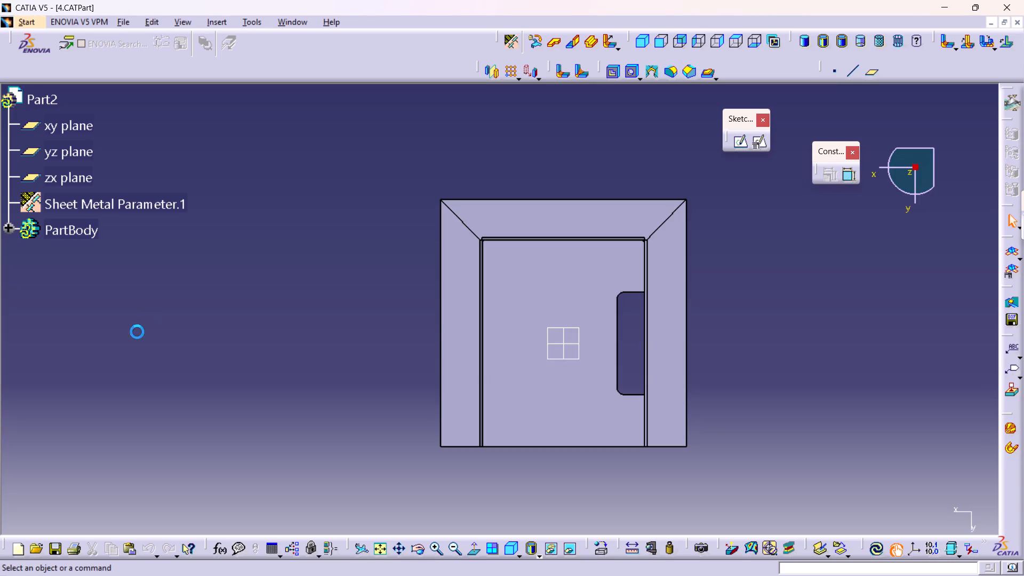
Open Sketch.5 under Wall.5, examine its flange profile and dimensions, and exit the sketch.
{"action": "left_click", "coordinate": [8, 226]}
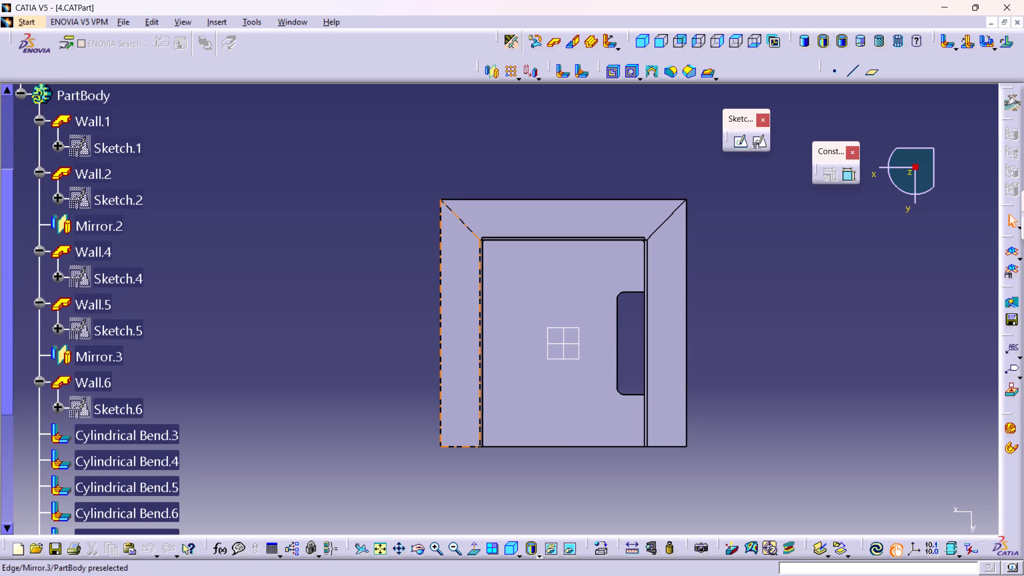
{"action": "scroll", "coordinate": [159, 361], "scroll_direction": "down", "scroll_amount": 2}
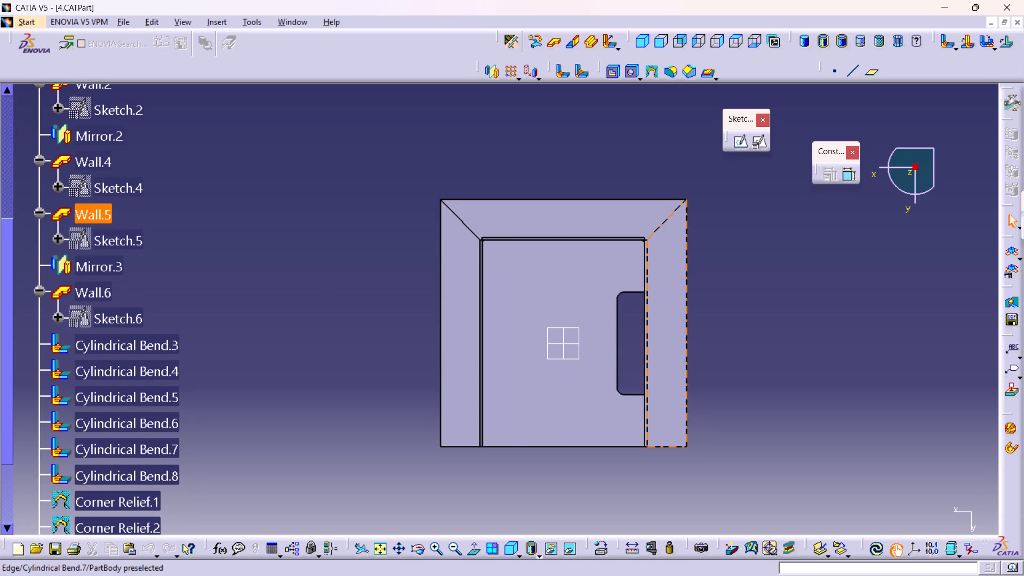
{"action": "double_click", "coordinate": [122, 241]}
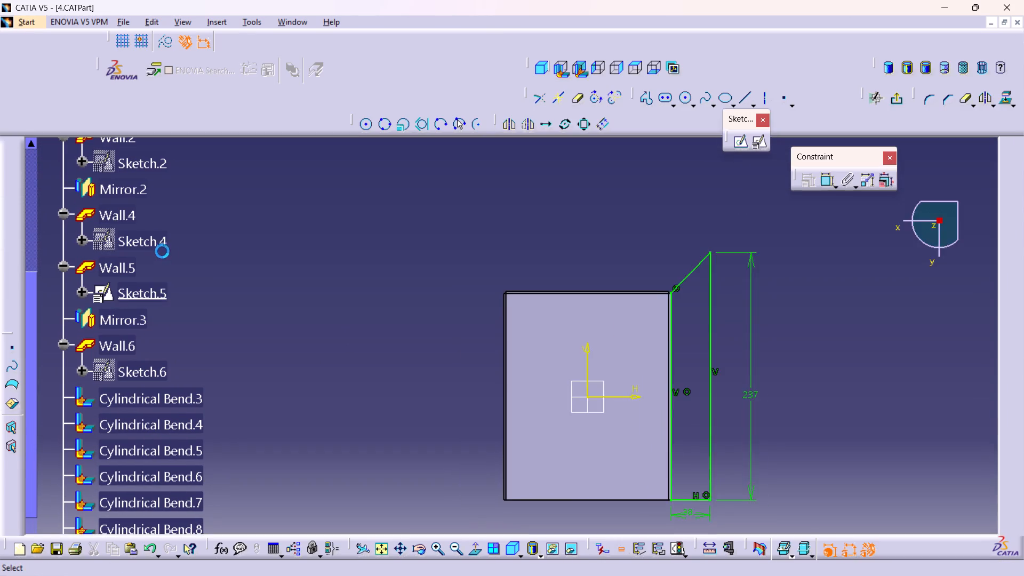
{"action": "middle_click_drag", "start_coordinate": [484, 338], "coordinate": [341, 294]}
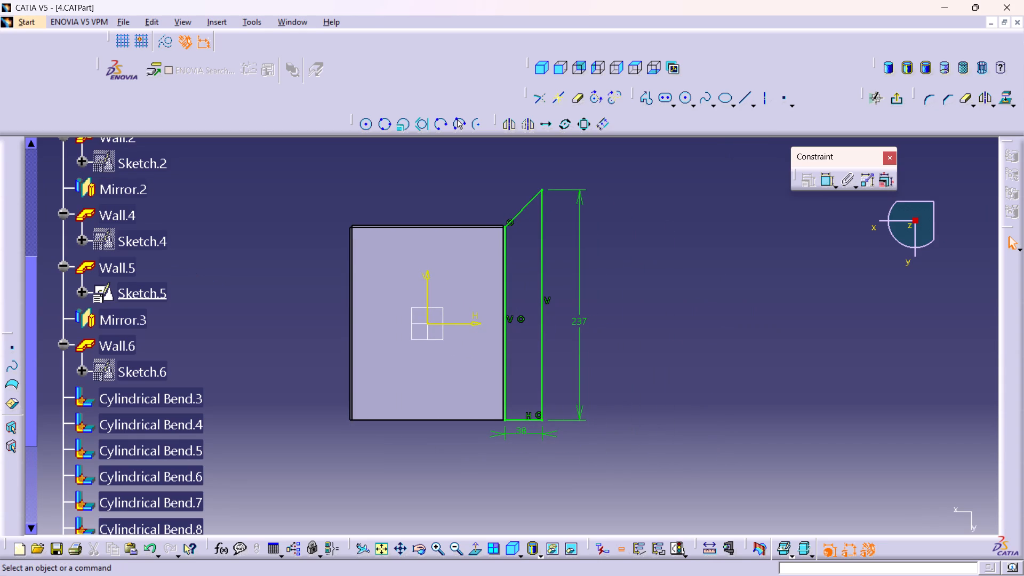
{"action": "middle_click_drag", "start_coordinate": [397, 370], "coordinate": [387, 330]}
{"action": "right_click", "coordinate": [397, 370]}
{"action": "middle_click_drag", "start_coordinate": [445, 379], "coordinate": [439, 365]}
{"action": "right_click", "coordinate": [445, 379]}
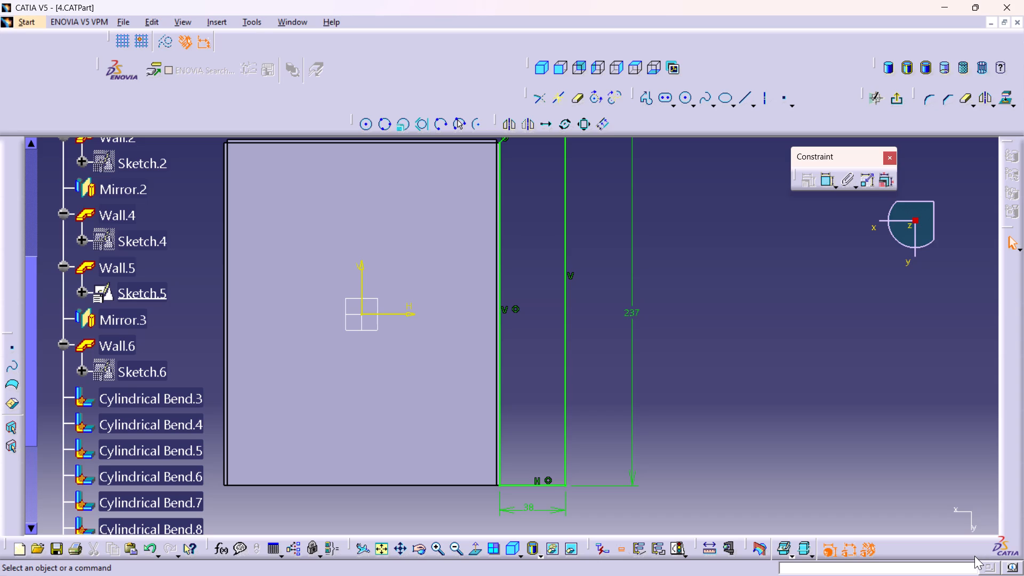
{"action": "middle_click_drag", "start_coordinate": [787, 380], "coordinate": [789, 410]}
{"action": "right_click", "coordinate": [787, 380]}
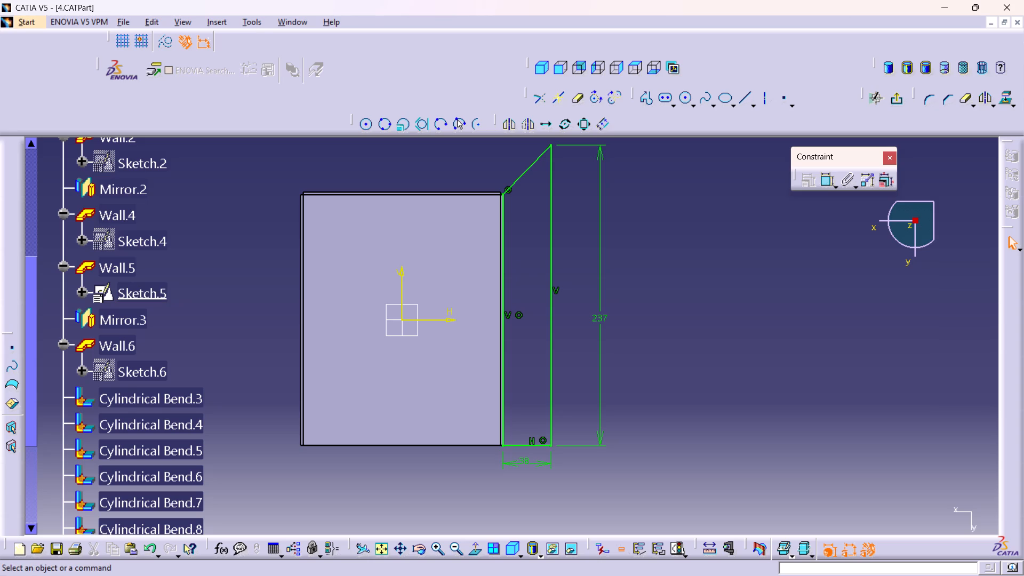
{"action": "left_click", "coordinate": [895, 101]}
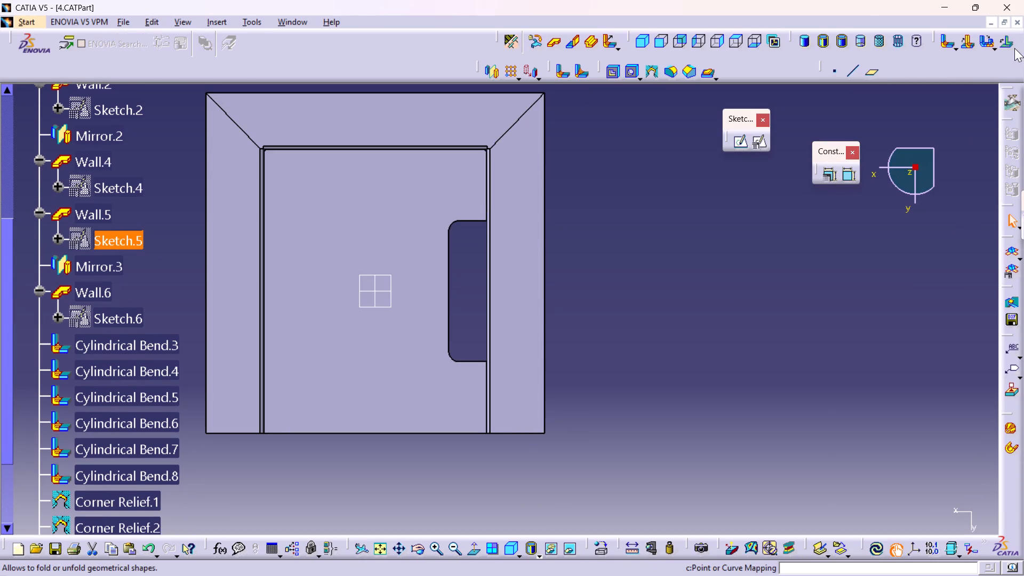
Close part 4, saving its changes, to return to the clip in part 5.
{"action": "left_click", "coordinate": [1019, 22]}
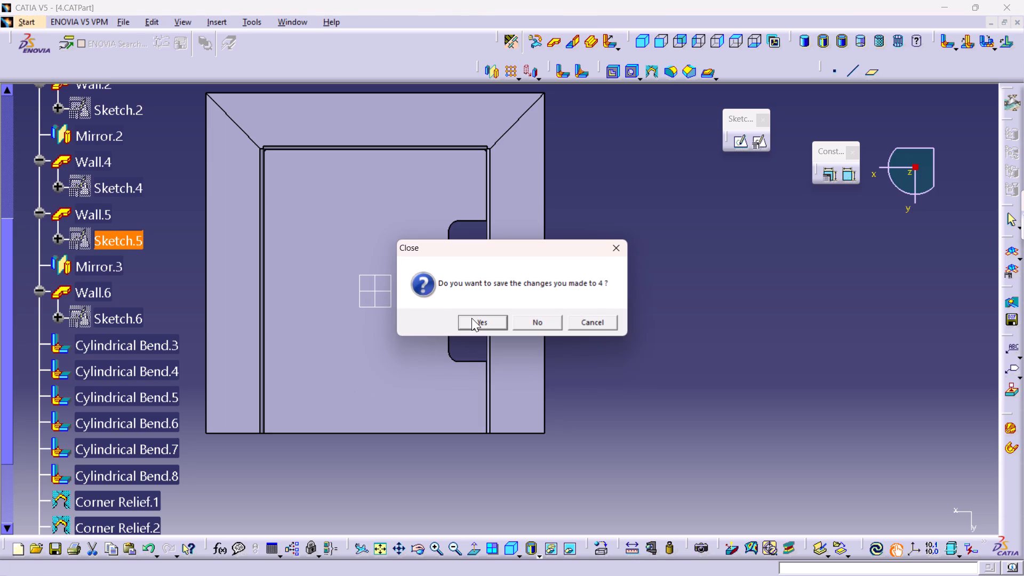
{"action": "left_click", "coordinate": [471, 318]}
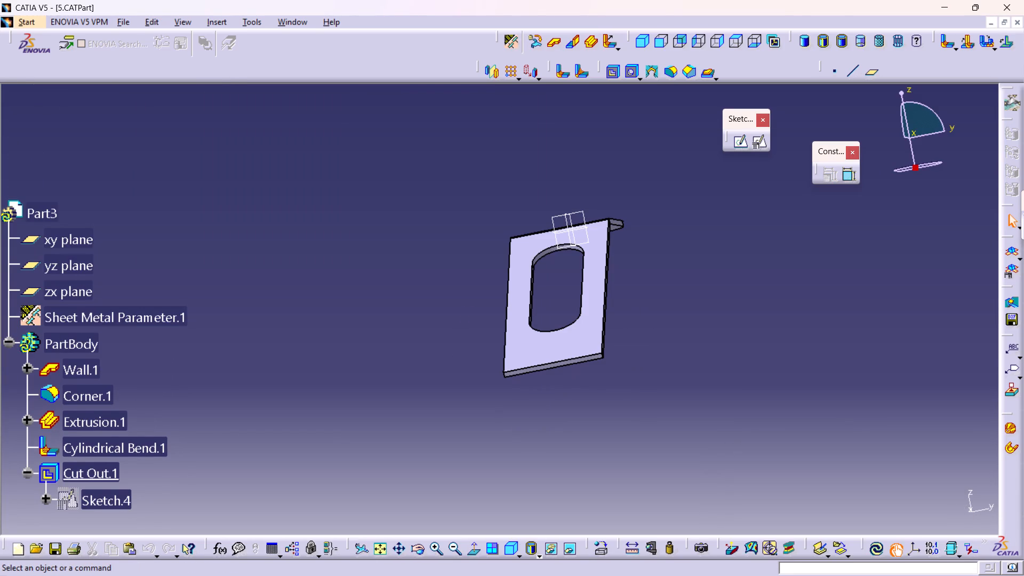
Create a positioned sketch on the slotted flange face with implicit origin and orientation.
{"action": "left_click", "coordinate": [564, 345]}
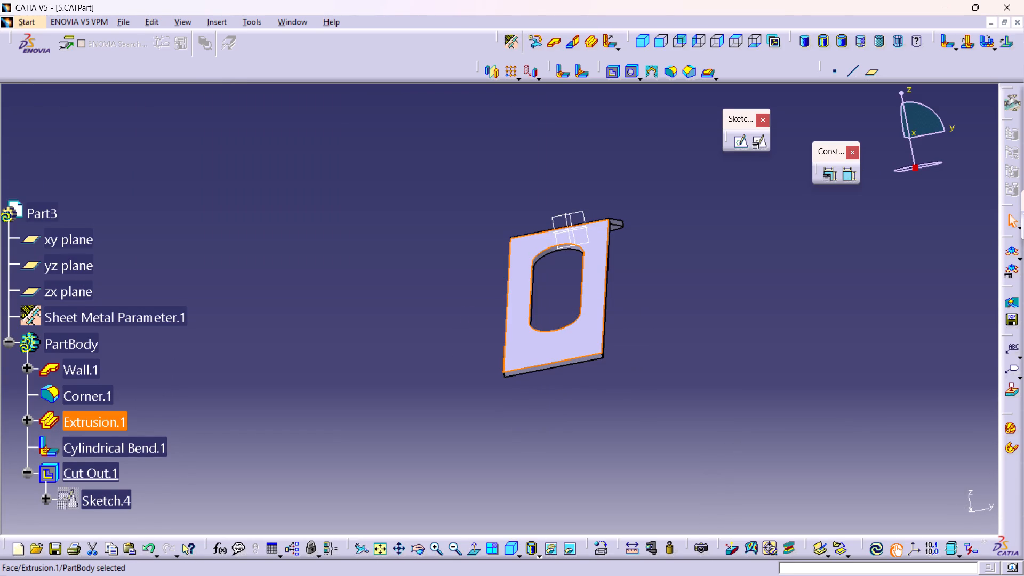
{"action": "left_click", "coordinate": [759, 140]}
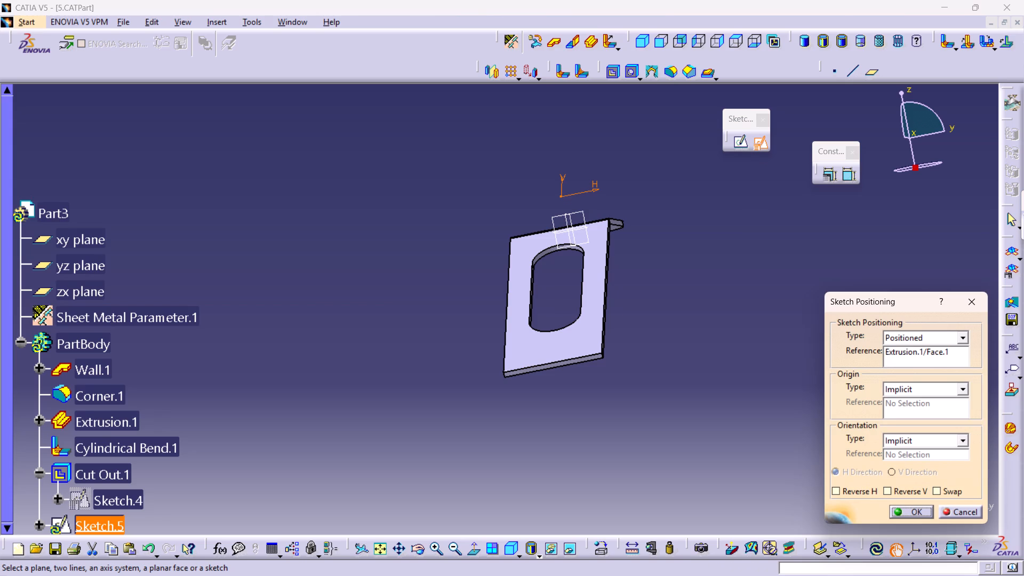
{"action": "left_click", "coordinate": [912, 509]}
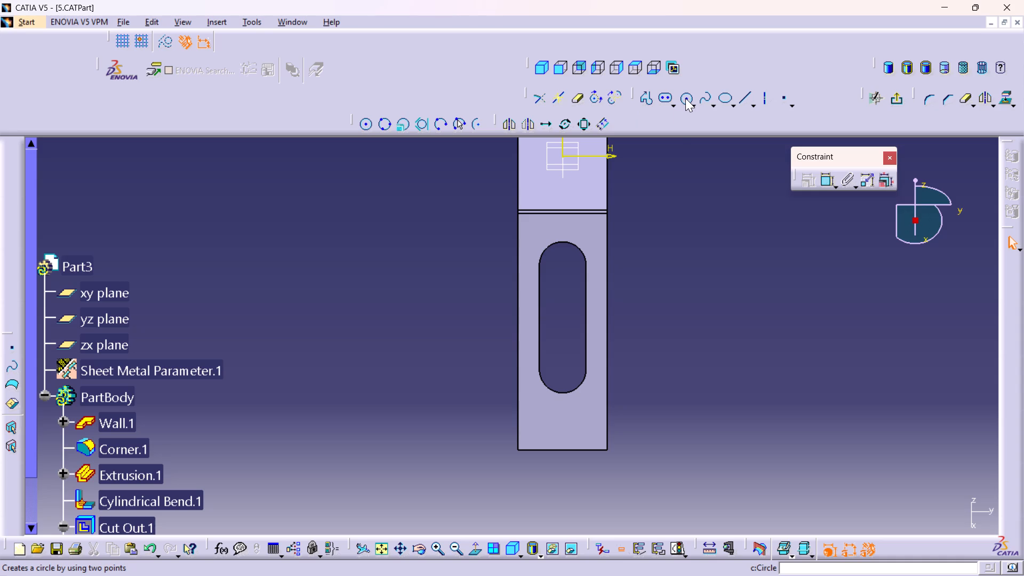
Sketch a circle about 39.3 mm in diameter, concentric with the slot's lower end arc.
{"action": "left_click", "coordinate": [684, 97]}
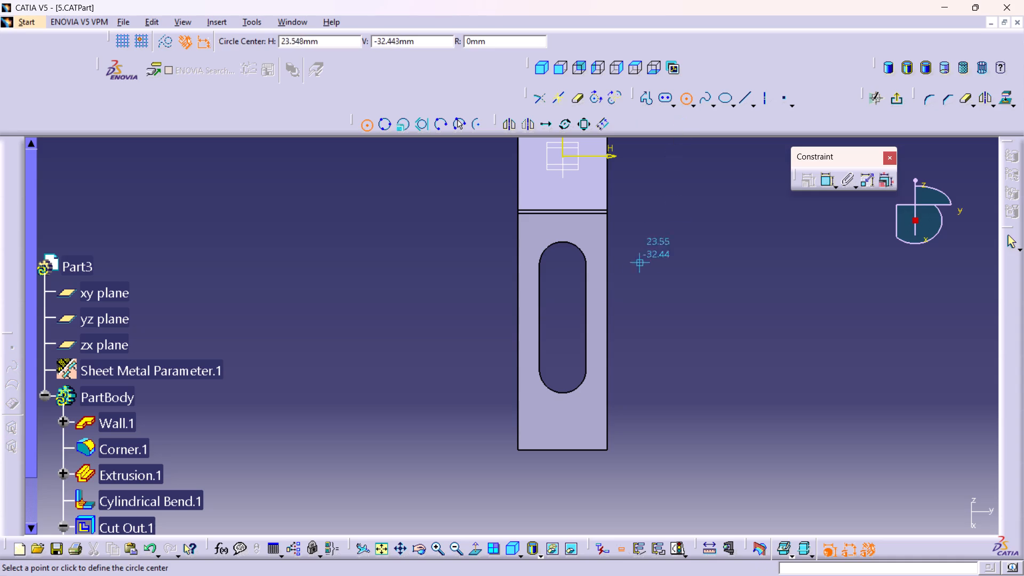
{"action": "left_click", "coordinate": [563, 367]}
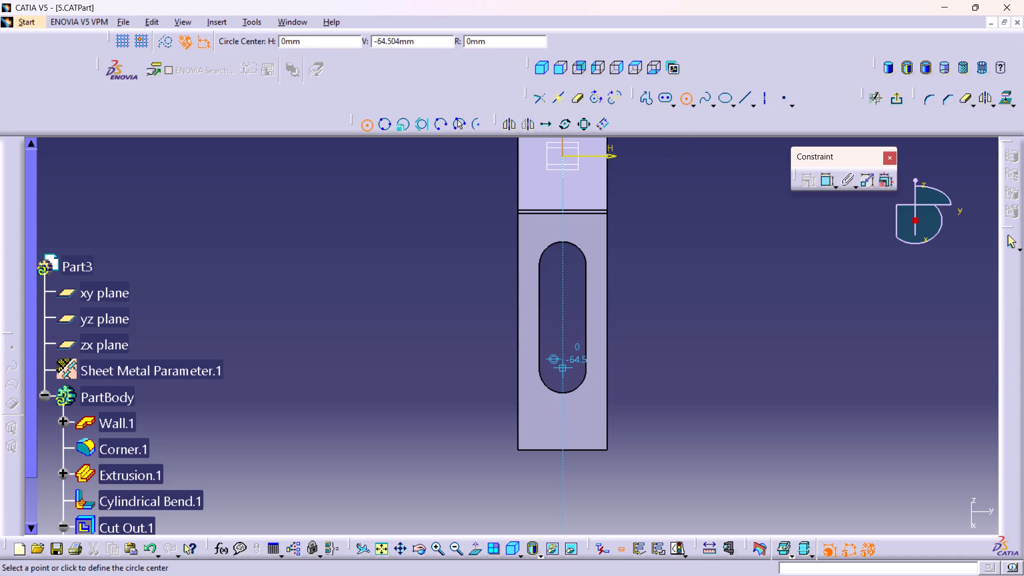
{"action": "left_click", "coordinate": [617, 405]}
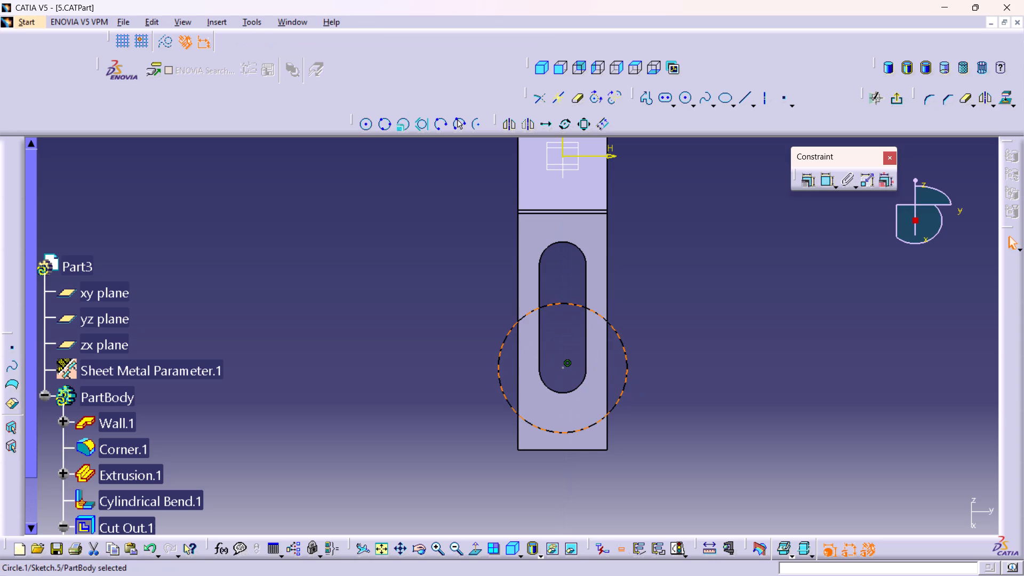
{"action": "left_click", "coordinate": [860, 208]}
Reopen the slot's sketch under Cut Out.1 to check its dimensions and return to the circle's sketch.
{"action": "double_click", "coordinate": [822, 177]}
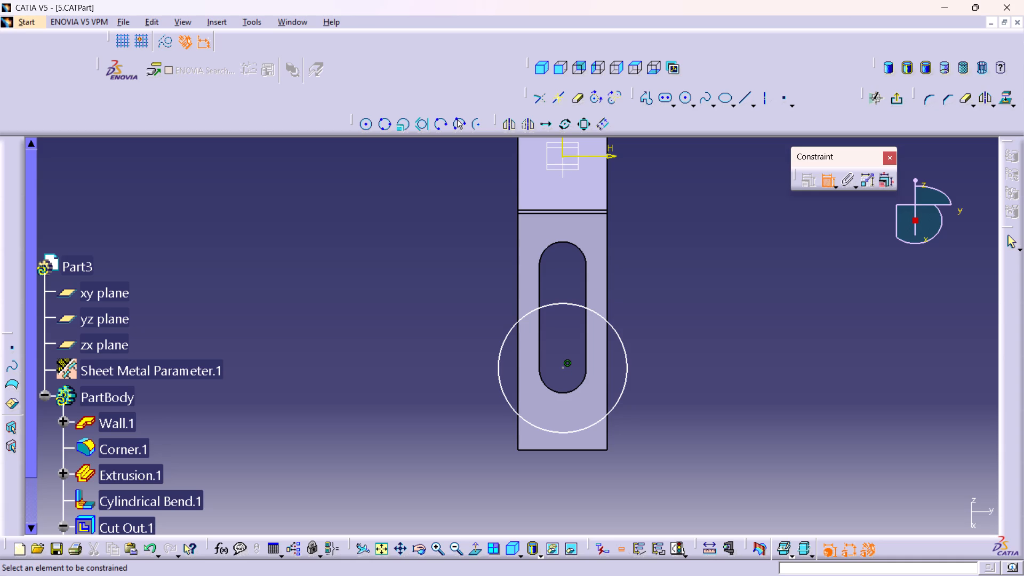
{"action": "left_click", "coordinate": [827, 175]}
{"action": "scroll", "coordinate": [174, 356], "scroll_direction": "down", "scroll_amount": 2}
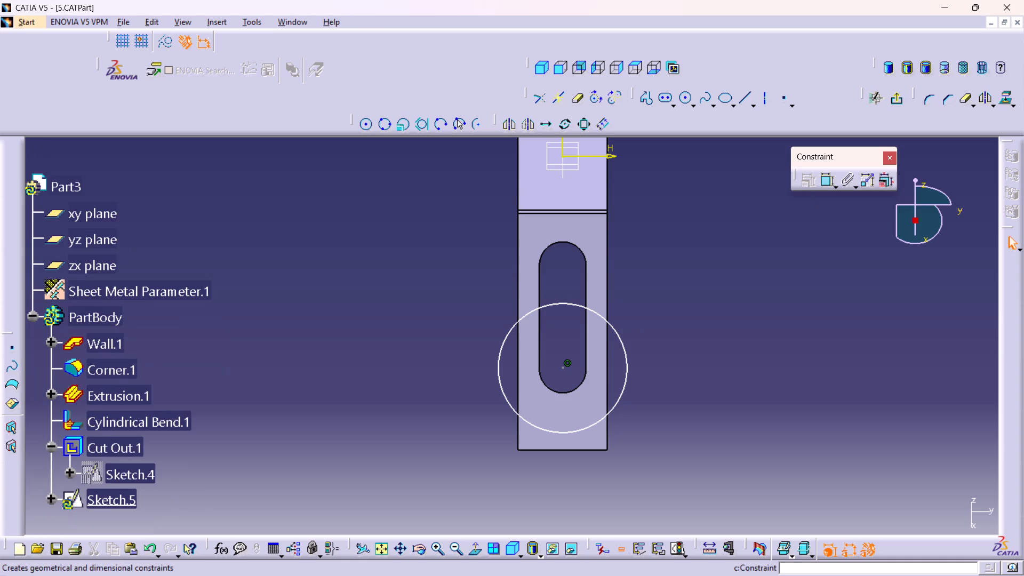
{"action": "double_click", "coordinate": [133, 476]}
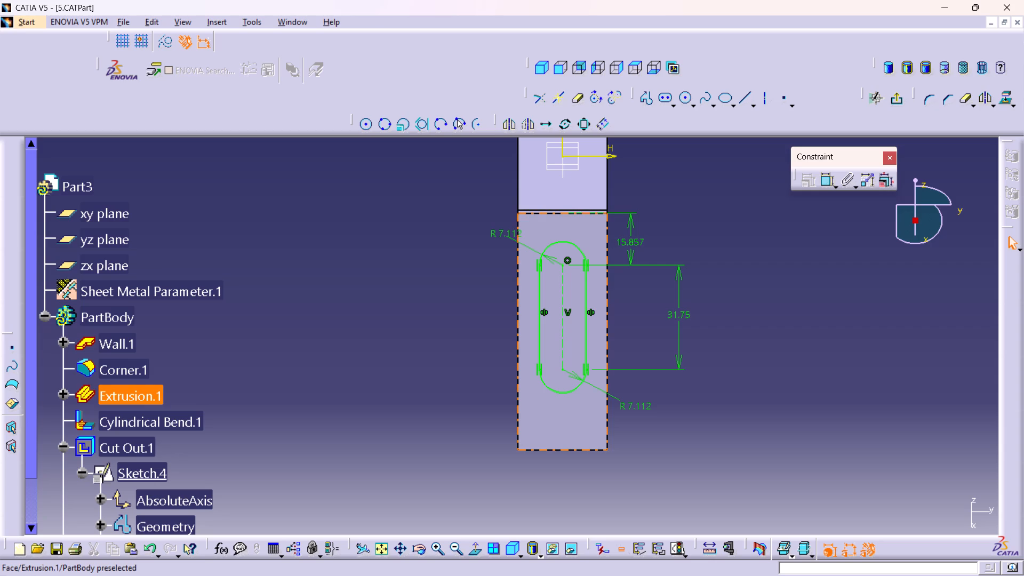
{"action": "scroll", "coordinate": [183, 433], "scroll_direction": "down", "scroll_amount": 3}
{"action": "double_click", "coordinate": [111, 455]}
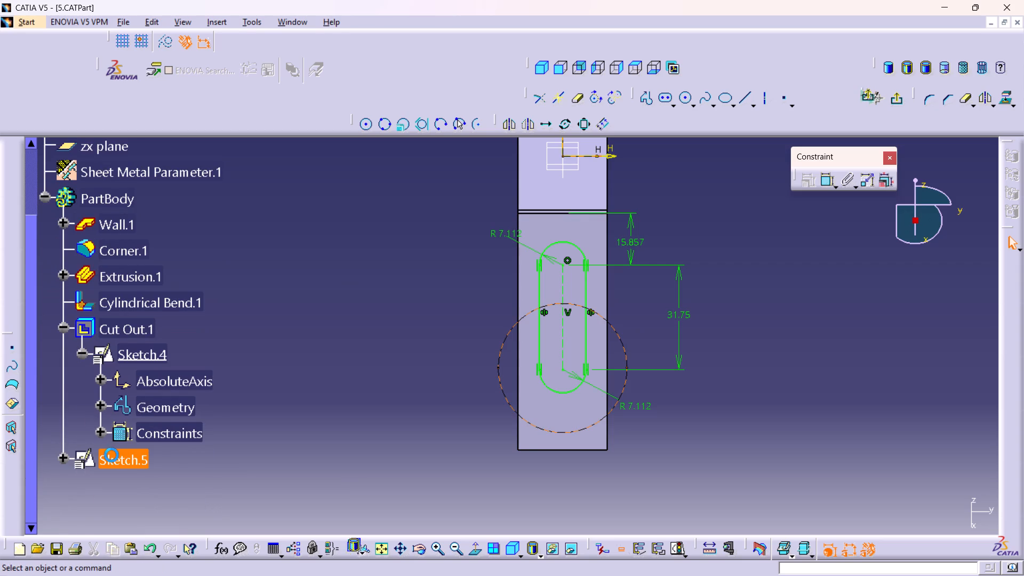
Dimension the circle on the slotted flange as a radius and set it to 13.97 mm.
{"action": "middle_click_drag", "start_coordinate": [702, 338], "coordinate": [644, 319]}
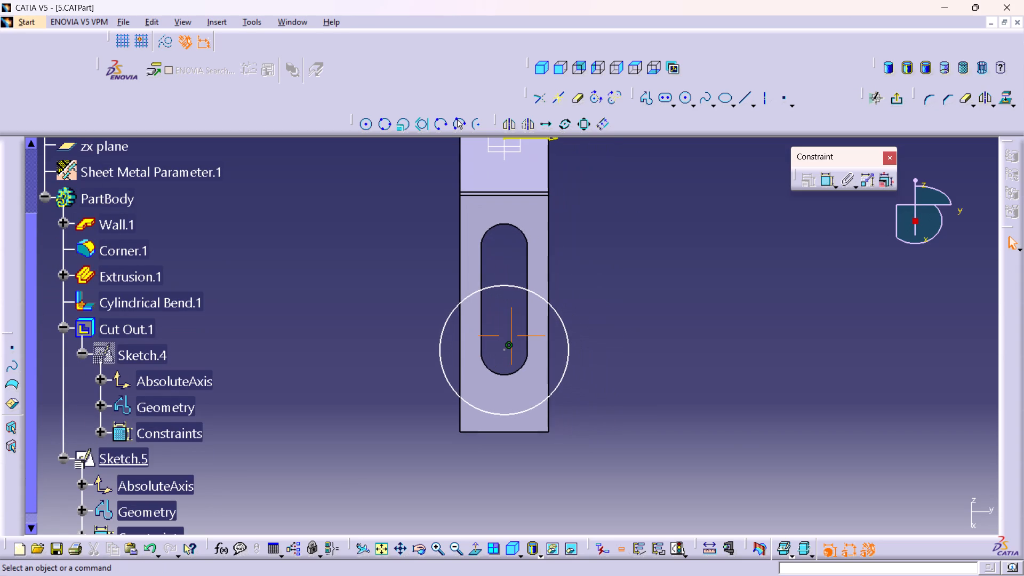
{"action": "double_click", "coordinate": [826, 180]}
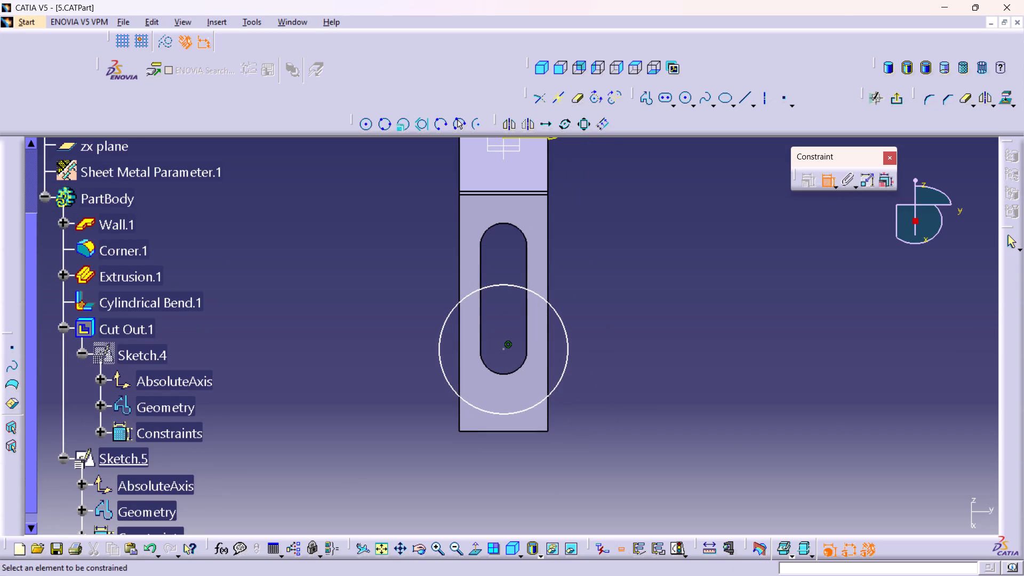
{"action": "left_click", "coordinate": [563, 377]}
{"action": "left_click", "coordinate": [613, 357]}
{"action": "double_click", "coordinate": [606, 355]}
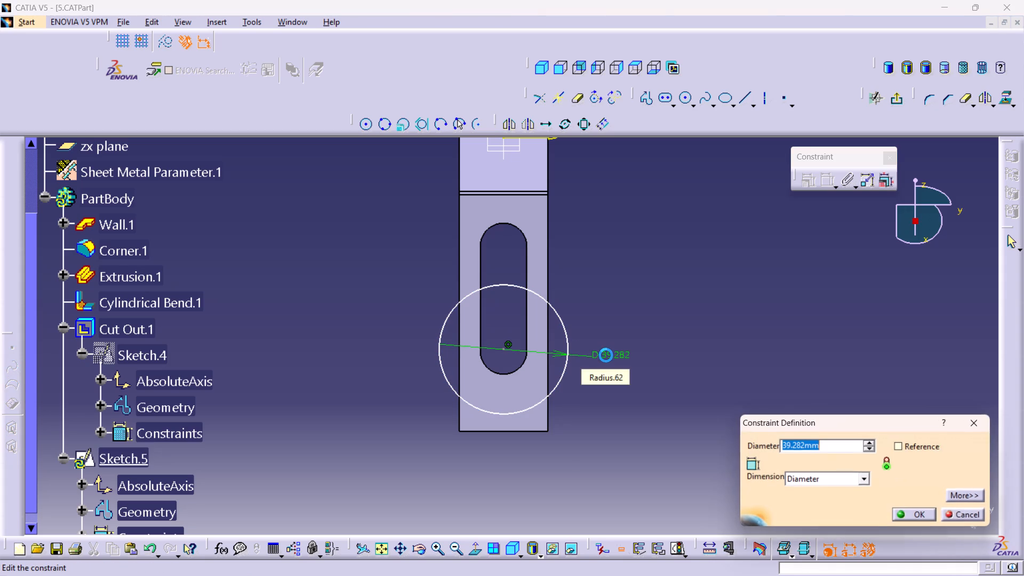
{"action": "left_click", "coordinate": [861, 478]}
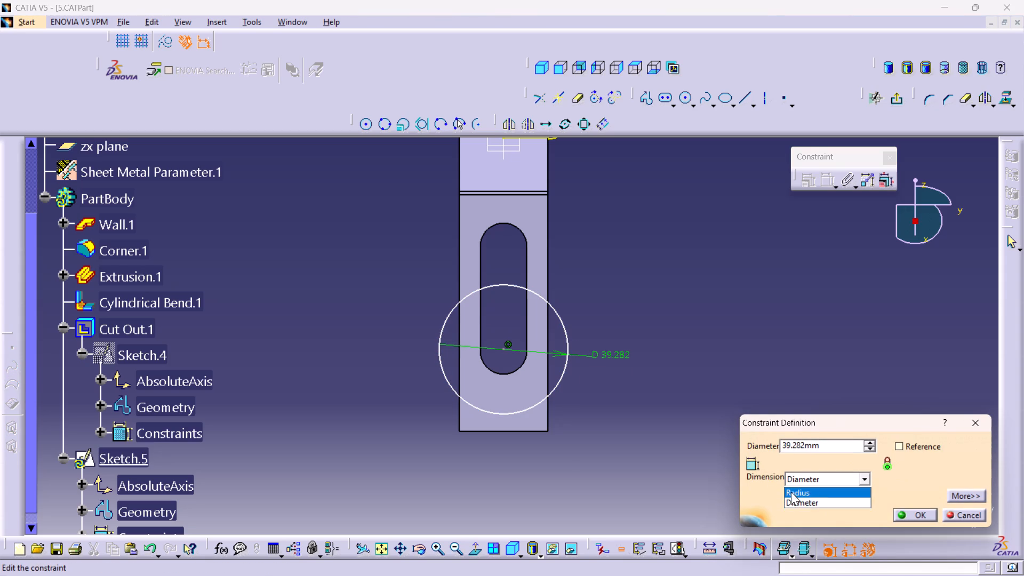
{"action": "left_click", "coordinate": [791, 492]}
{"action": "double_click", "coordinate": [822, 441]}
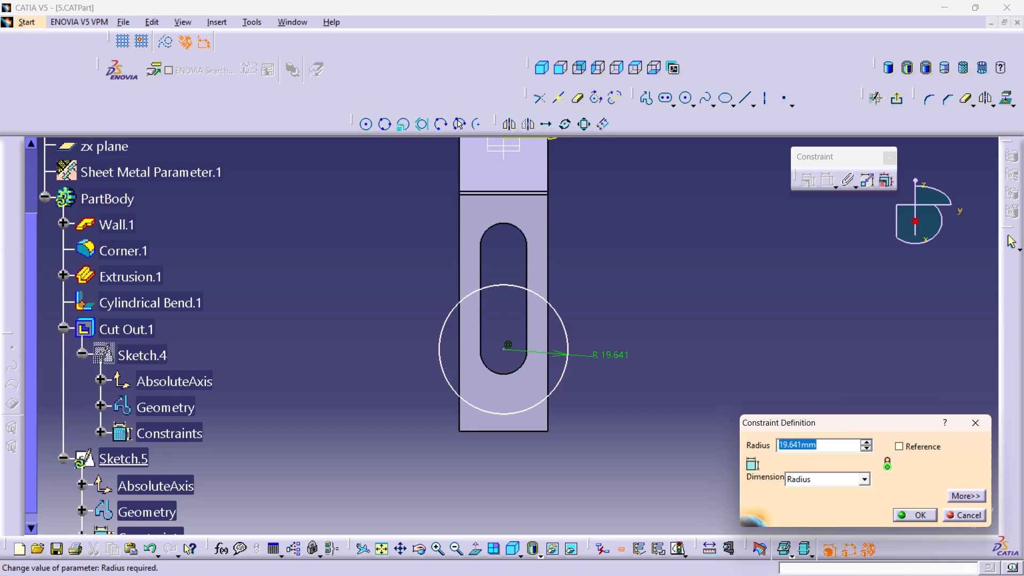
{"action": "type", "text": "13.97"}
{"action": "key", "text": "Return"}
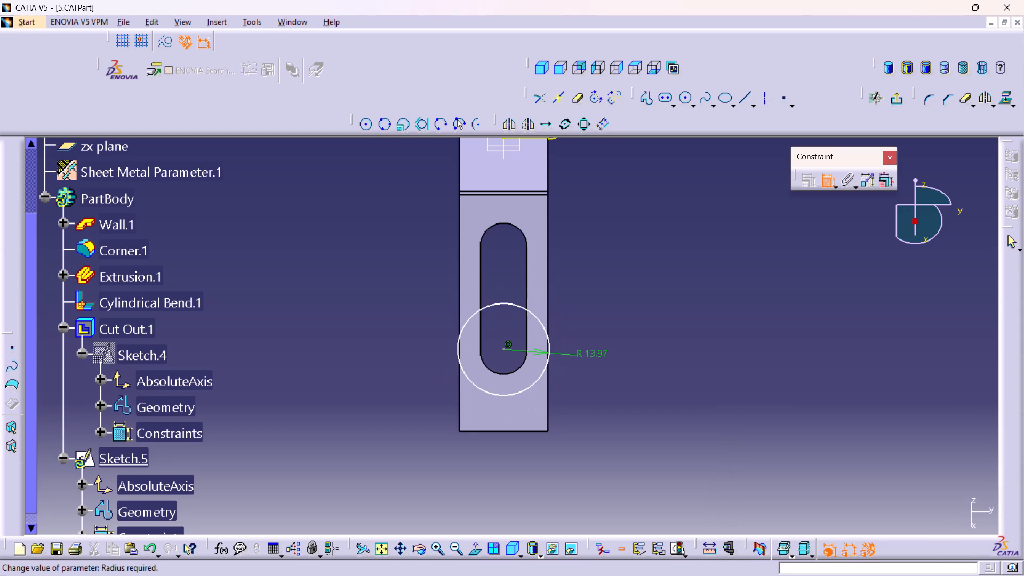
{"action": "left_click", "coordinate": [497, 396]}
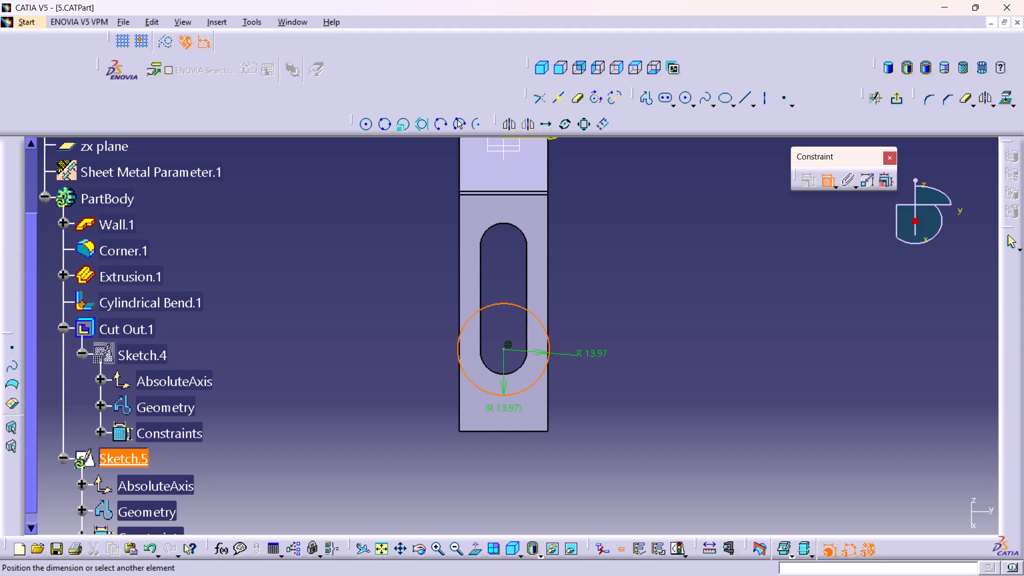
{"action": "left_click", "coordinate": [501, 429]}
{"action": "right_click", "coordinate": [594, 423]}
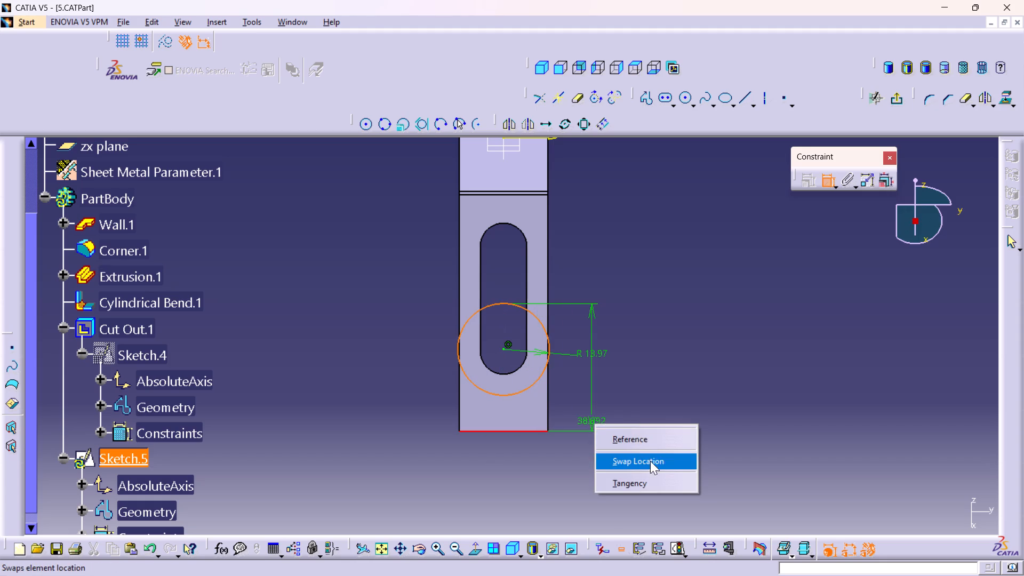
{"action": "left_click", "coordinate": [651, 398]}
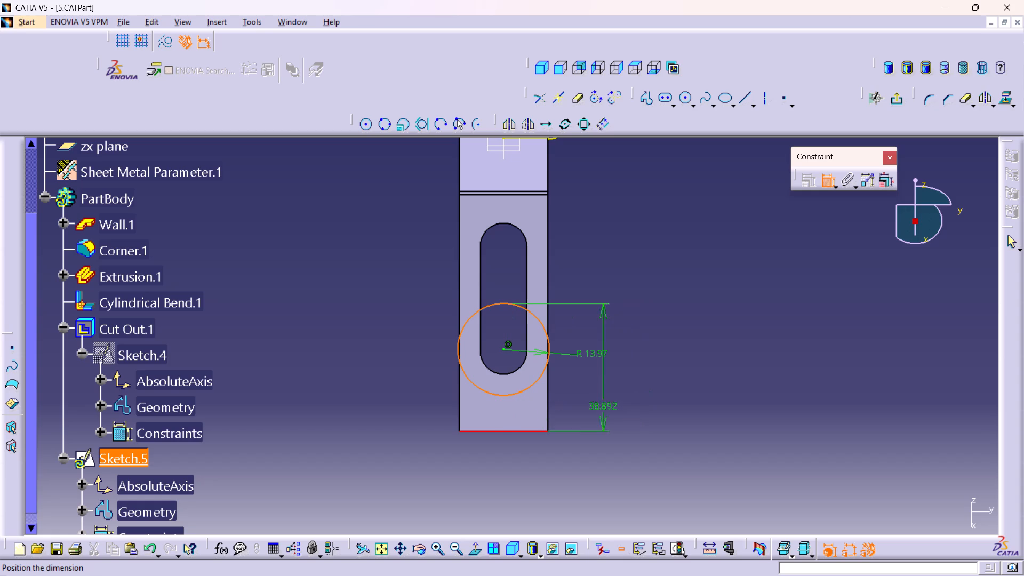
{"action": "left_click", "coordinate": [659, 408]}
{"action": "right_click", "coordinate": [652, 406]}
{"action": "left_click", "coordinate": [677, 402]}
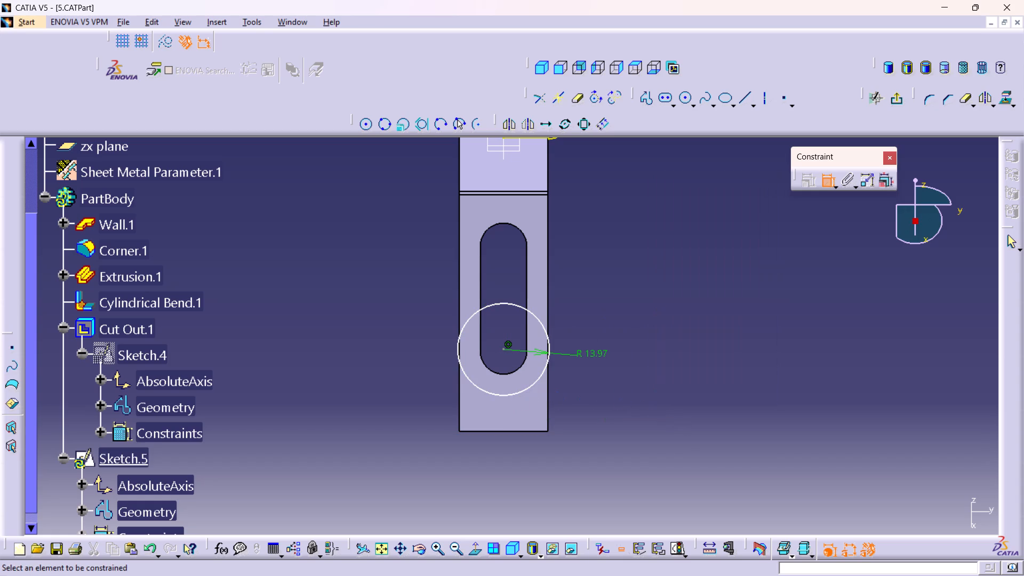
Constrain the circle tangent to the lower end edge of the slotted flange.
{"action": "left_click", "coordinate": [499, 394]}
{"action": "left_click", "coordinate": [499, 432]}
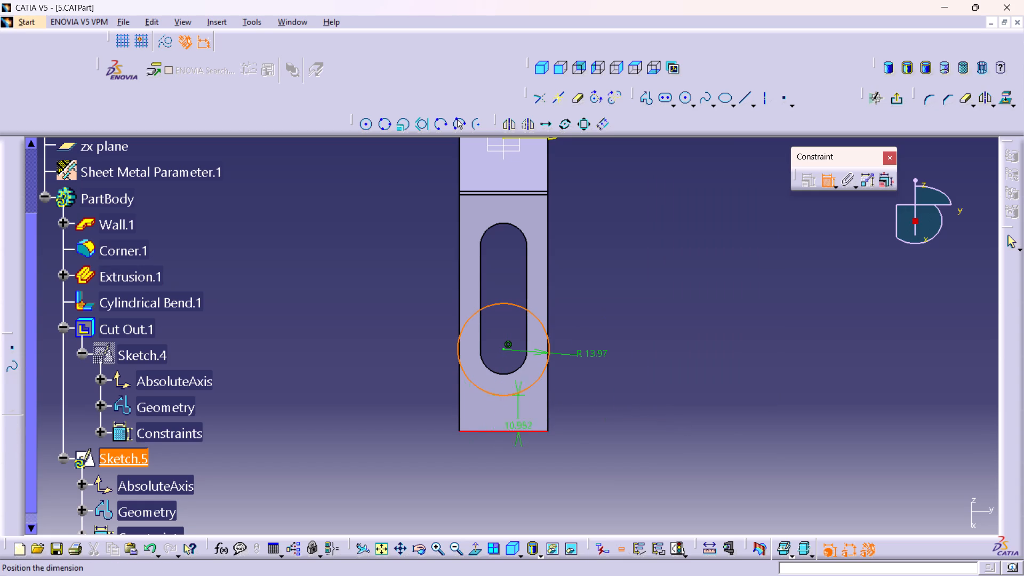
{"action": "right_click", "coordinate": [619, 413]}
{"action": "left_click", "coordinate": [657, 469]}
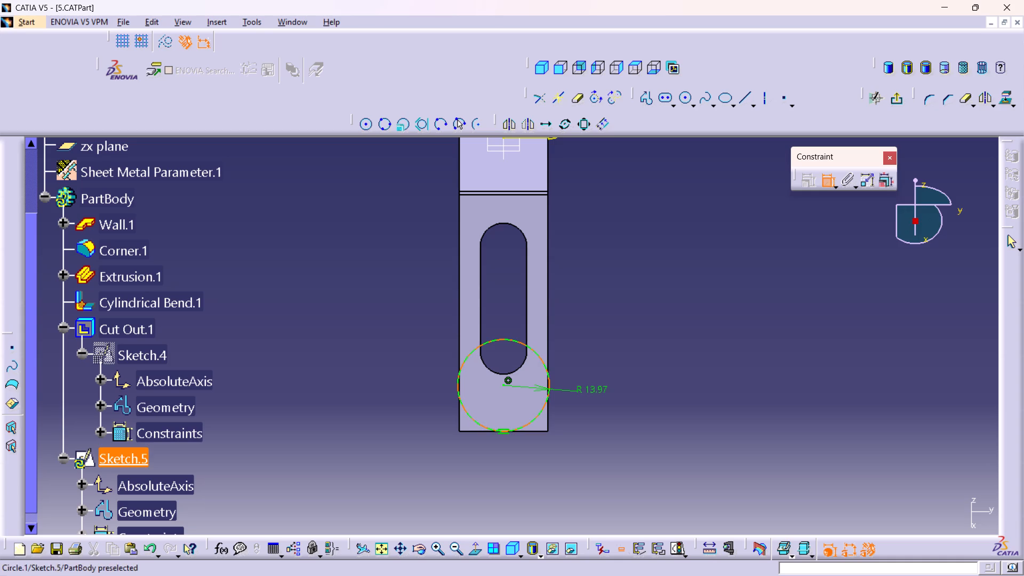
{"action": "middle_click_drag", "start_coordinate": [403, 402], "coordinate": [403, 302]}
{"action": "right_click", "coordinate": [403, 402]}
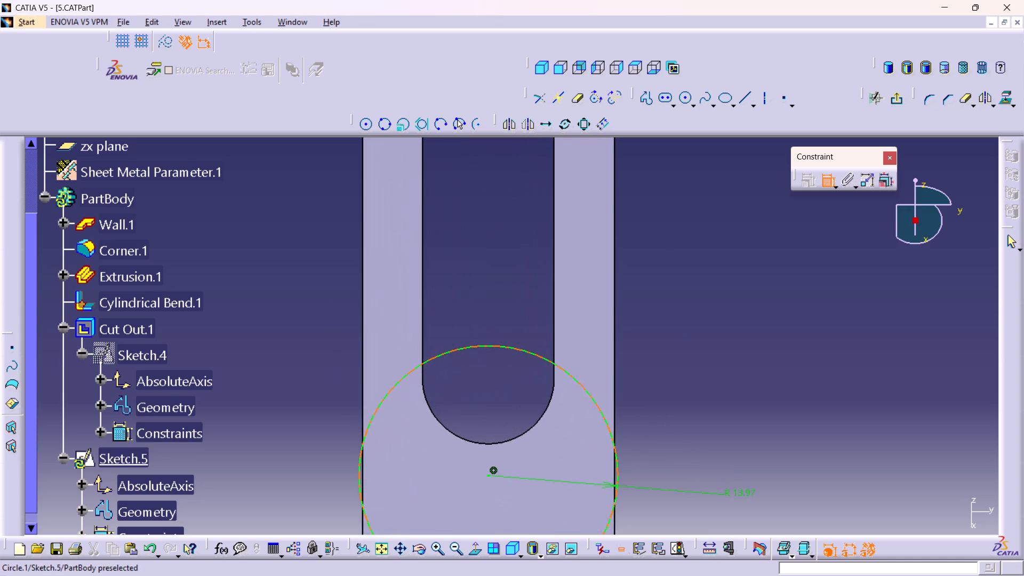
{"action": "middle_click_drag", "start_coordinate": [469, 405], "coordinate": [469, 273]}
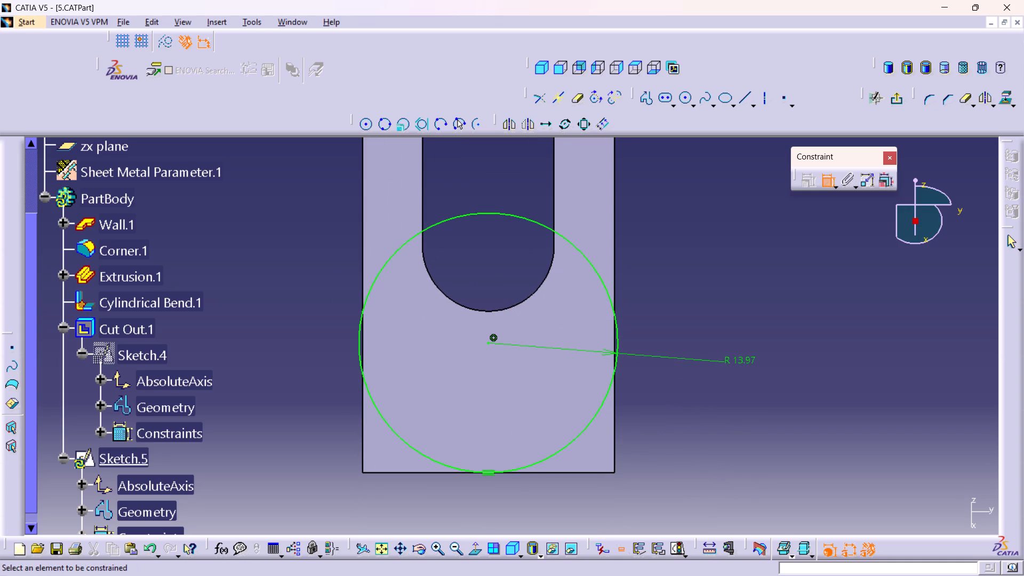
{"action": "middle_click_drag", "start_coordinate": [507, 397], "coordinate": [531, 445]}
{"action": "right_click", "coordinate": [507, 397]}
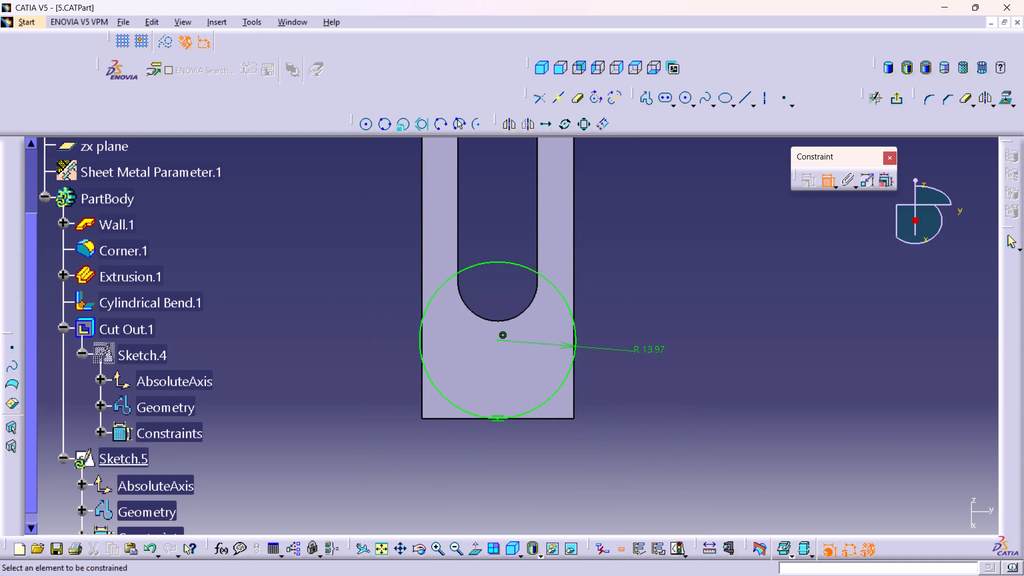
{"action": "middle_click_drag", "start_coordinate": [499, 395], "coordinate": [508, 412]}
{"action": "right_click", "coordinate": [499, 395]}
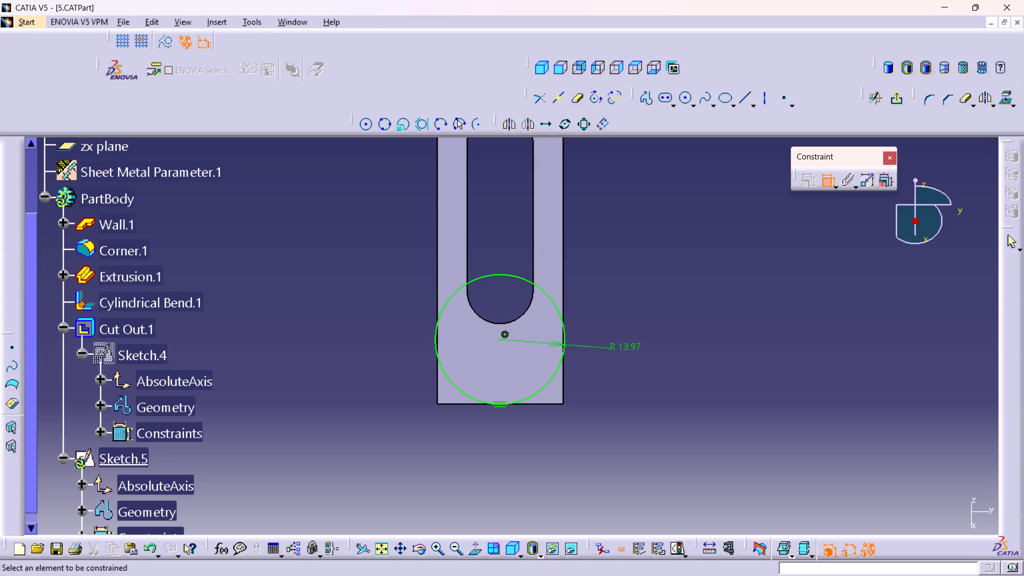
{"action": "left_click", "coordinate": [827, 176]}
Reopen Sketch.3 under Extrusion.1 and delete its 100 mm overall length dimension.
{"action": "scroll", "coordinate": [160, 352], "scroll_direction": "down", "scroll_amount": 2}
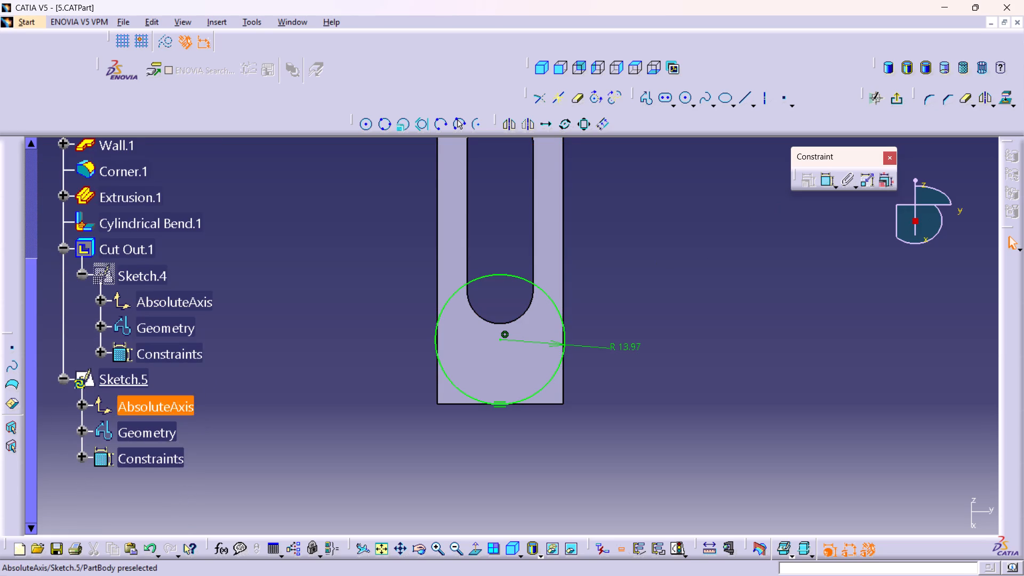
{"action": "scroll", "coordinate": [118, 219], "scroll_direction": "up", "scroll_amount": 1}
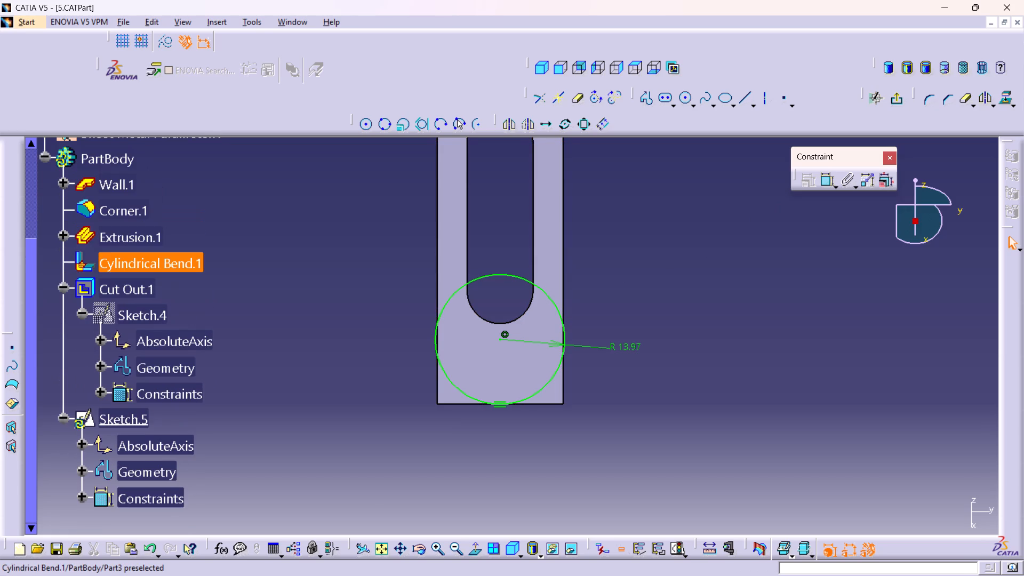
{"action": "left_click", "coordinate": [60, 236]}
{"action": "double_click", "coordinate": [128, 260]}
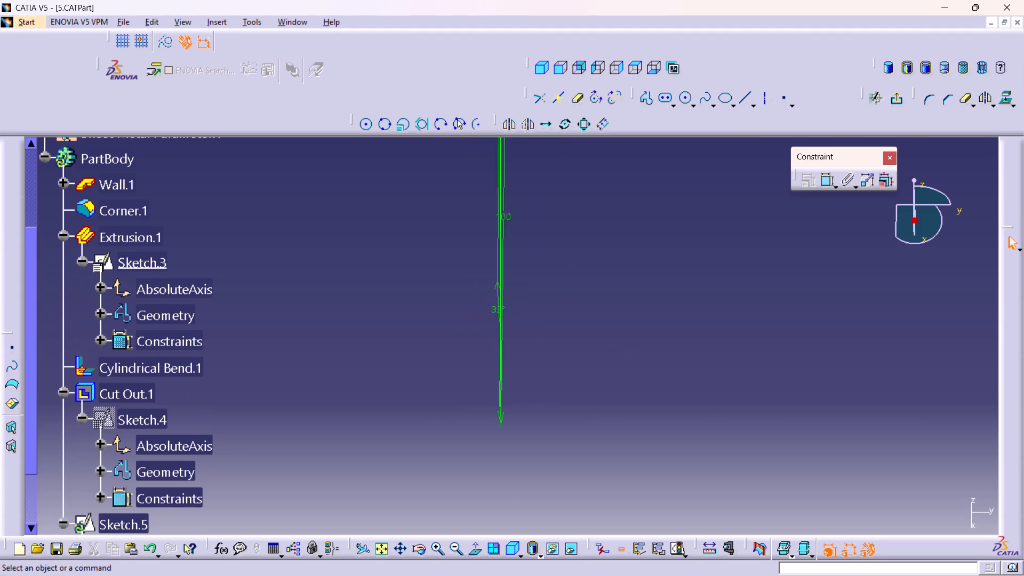
{"action": "middle_click_drag", "start_coordinate": [623, 326], "coordinate": [630, 350]}
{"action": "right_click", "coordinate": [623, 326]}
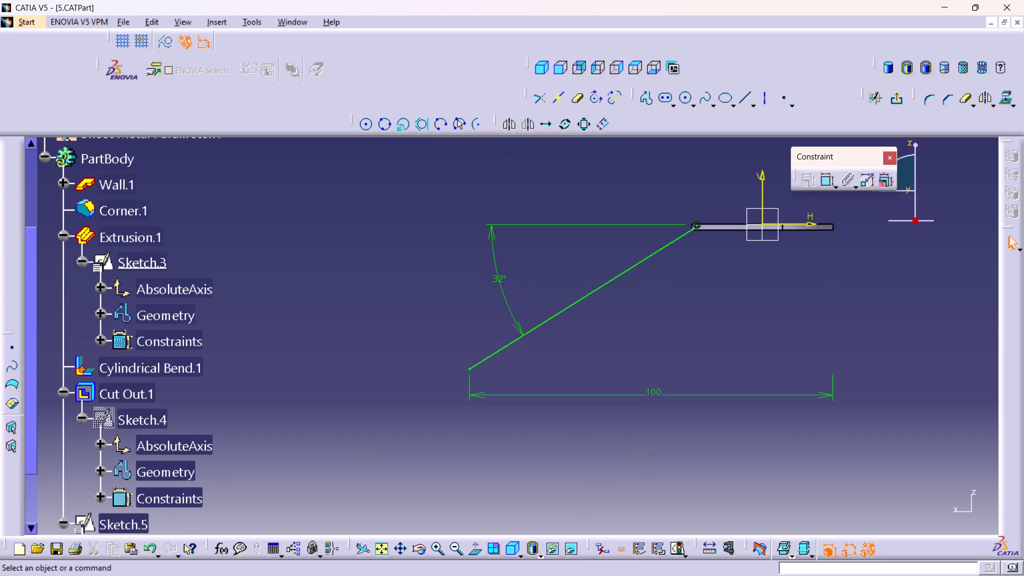
{"action": "middle_click_drag", "start_coordinate": [711, 335], "coordinate": [668, 320]}
{"action": "right_click", "coordinate": [612, 379]}
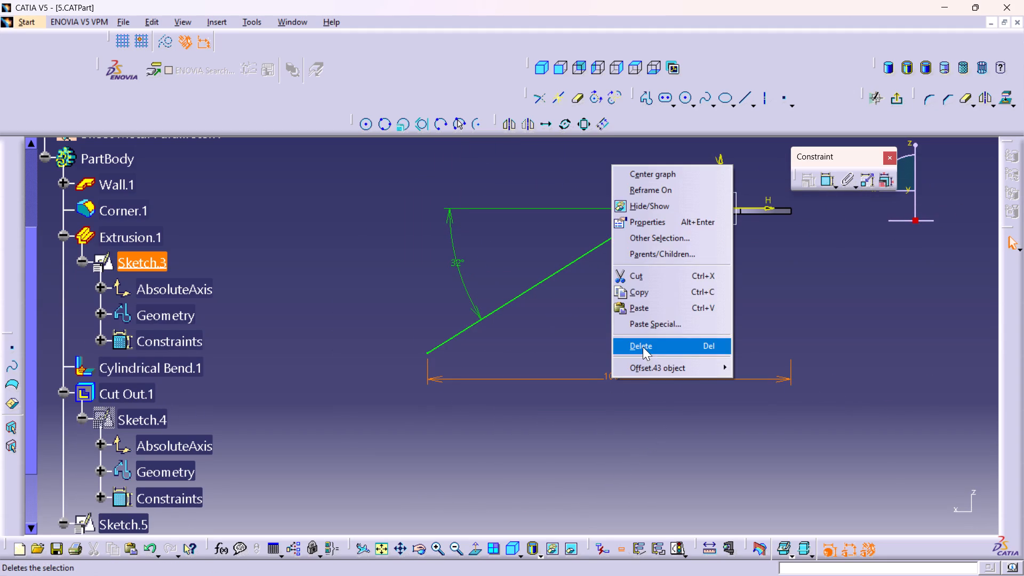
{"action": "left_click", "coordinate": [643, 345]}
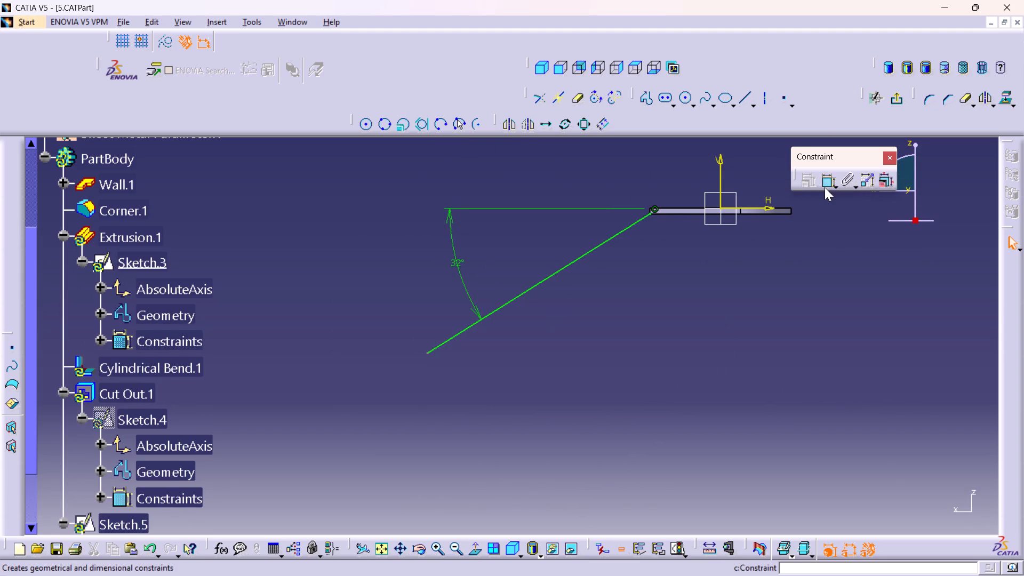
Dimension the horizontal distance from the wall's end edge to the lower endpoint of the sloped profile line, placing it below the line.
{"action": "double_click", "coordinate": [824, 183]}
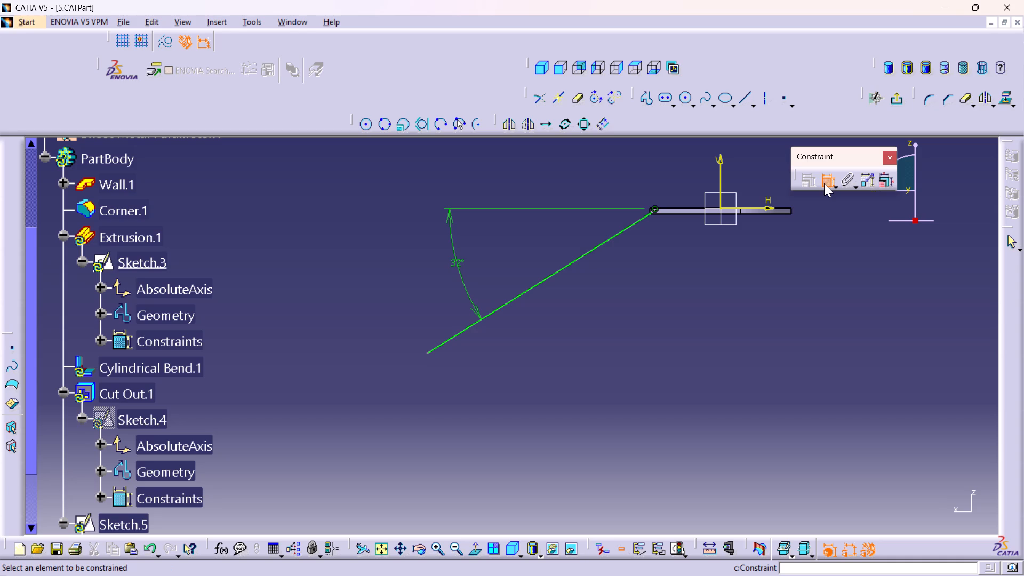
{"action": "middle_click_drag", "start_coordinate": [659, 229], "coordinate": [645, 177]}
{"action": "right_click", "coordinate": [659, 229]}
{"action": "middle_click_drag", "start_coordinate": [707, 224], "coordinate": [624, 388]}
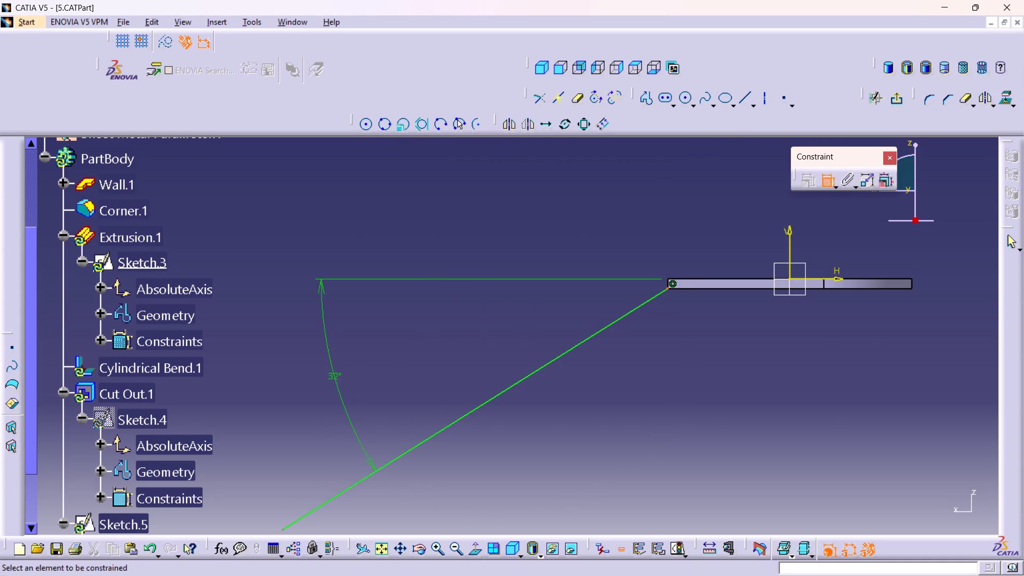
{"action": "middle_click_drag", "start_coordinate": [673, 320], "coordinate": [657, 228]}
{"action": "right_click", "coordinate": [673, 320]}
{"action": "middle_click_drag", "start_coordinate": [806, 261], "coordinate": [559, 430]}
{"action": "scroll", "coordinate": [559, 430], "scroll_direction": "up", "scroll_amount": 1}
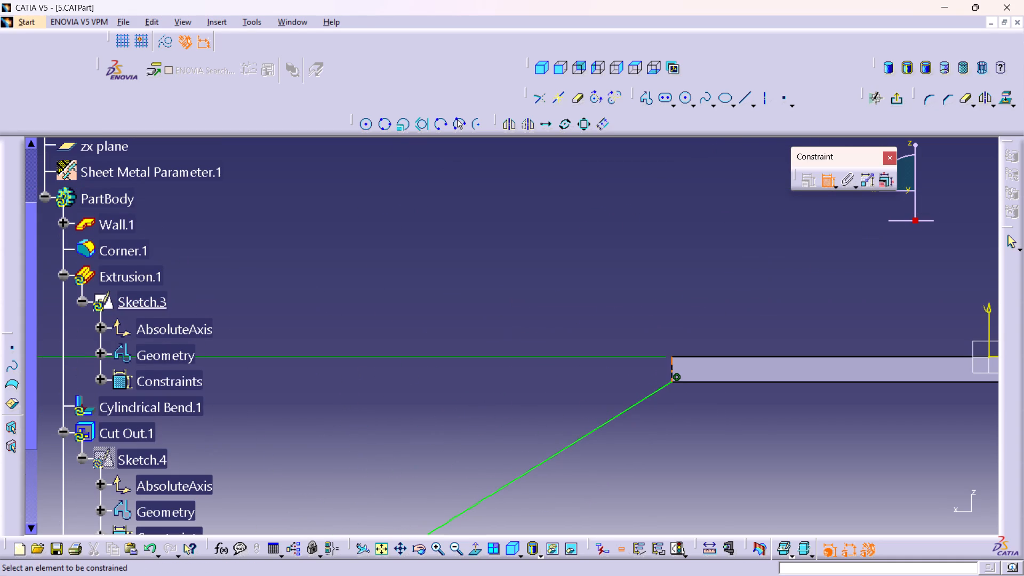
{"action": "left_click", "coordinate": [673, 364]}
{"action": "middle_click_drag", "start_coordinate": [672, 447], "coordinate": [680, 524]}
{"action": "right_click", "coordinate": [672, 447]}
{"action": "middle_click_drag", "start_coordinate": [591, 460], "coordinate": [675, 255]}
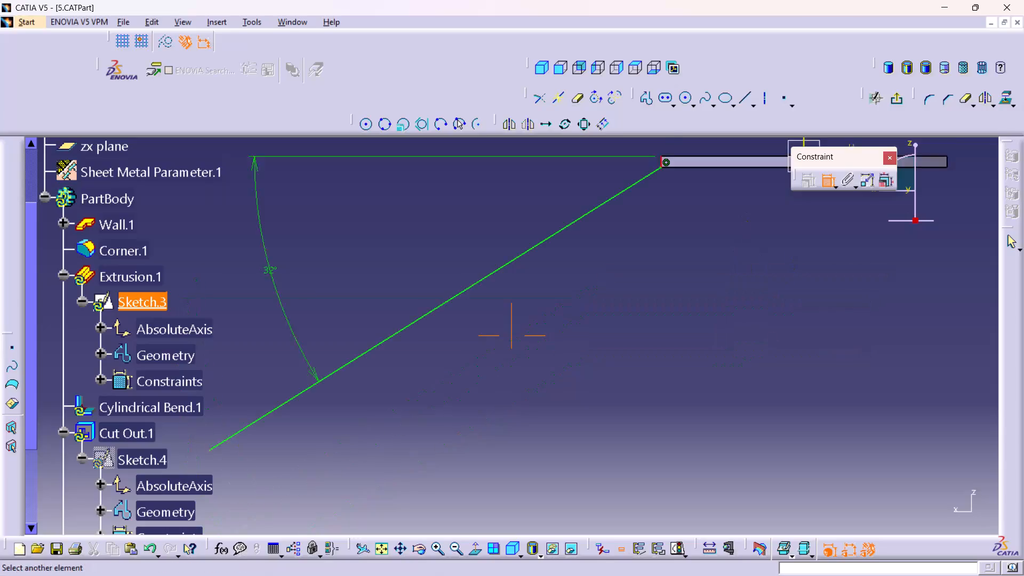
{"action": "middle_click_drag", "start_coordinate": [675, 255], "coordinate": [675, 255]}
{"action": "middle_click_drag", "start_coordinate": [575, 338], "coordinate": [577, 371]}
{"action": "right_click", "coordinate": [575, 338]}
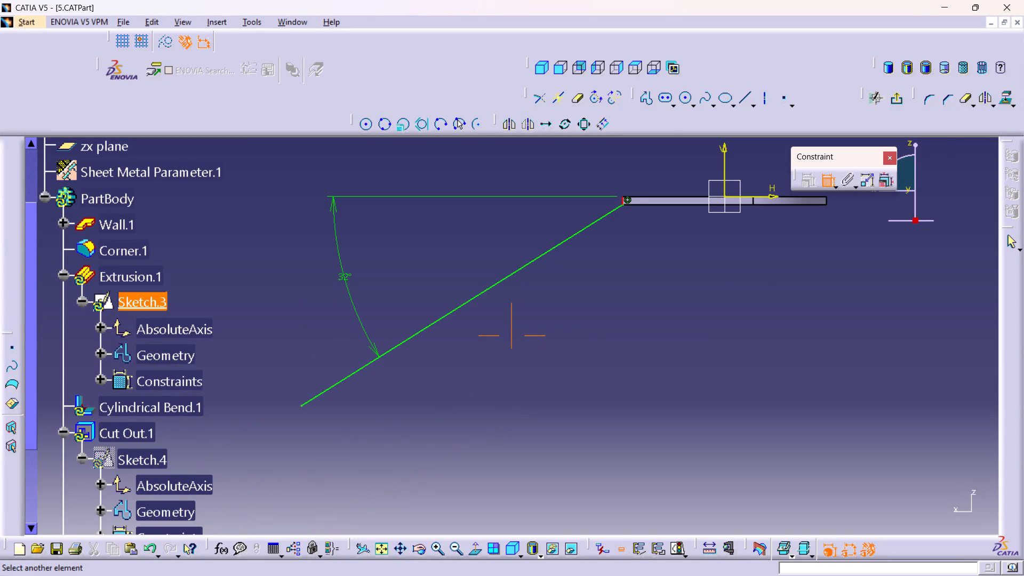
{"action": "left_click", "coordinate": [300, 404]}
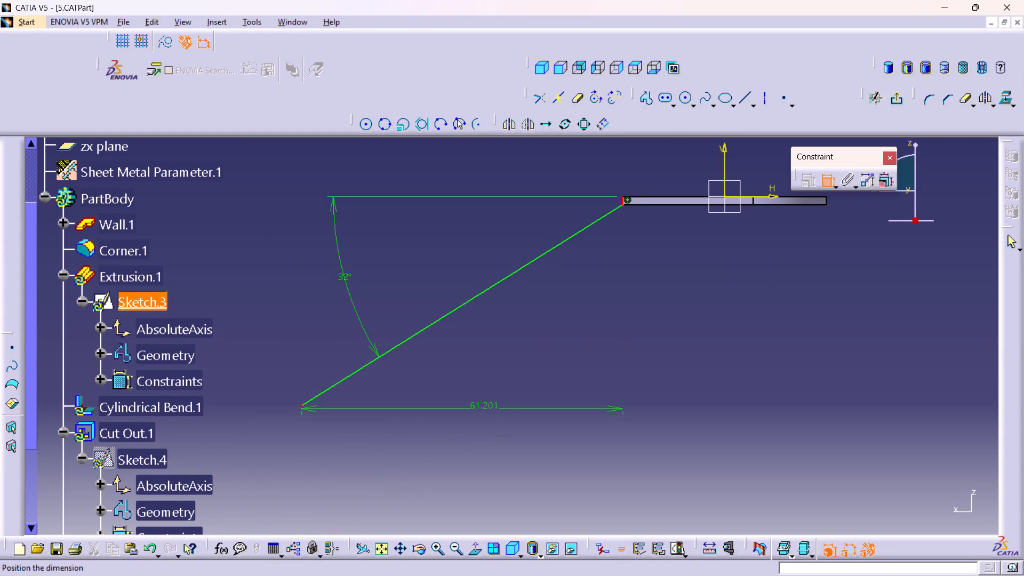
{"action": "left_click", "coordinate": [485, 409]}
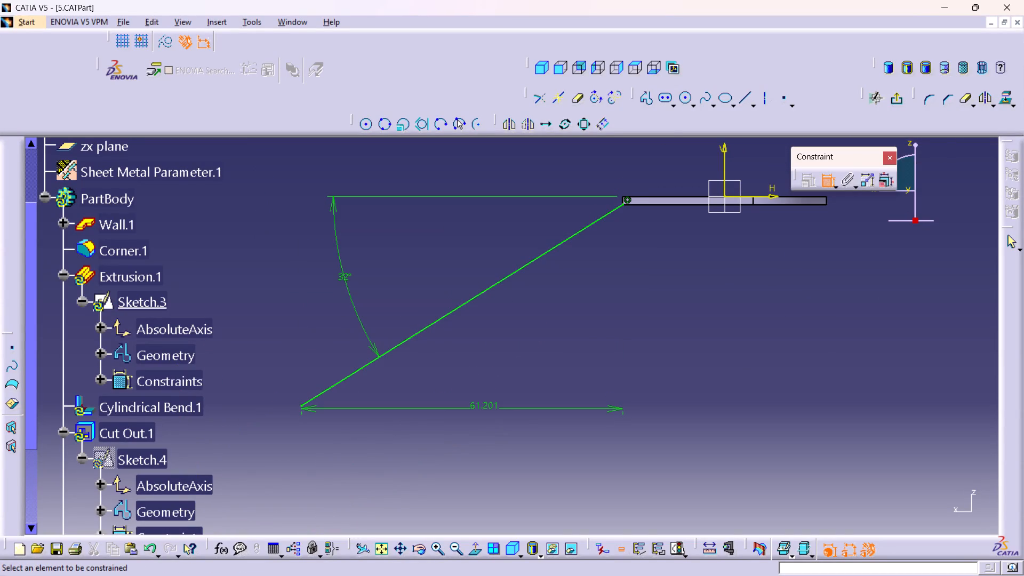
Exit the extrusion's profile sketch and update the whole part.
{"action": "left_click", "coordinate": [891, 104]}
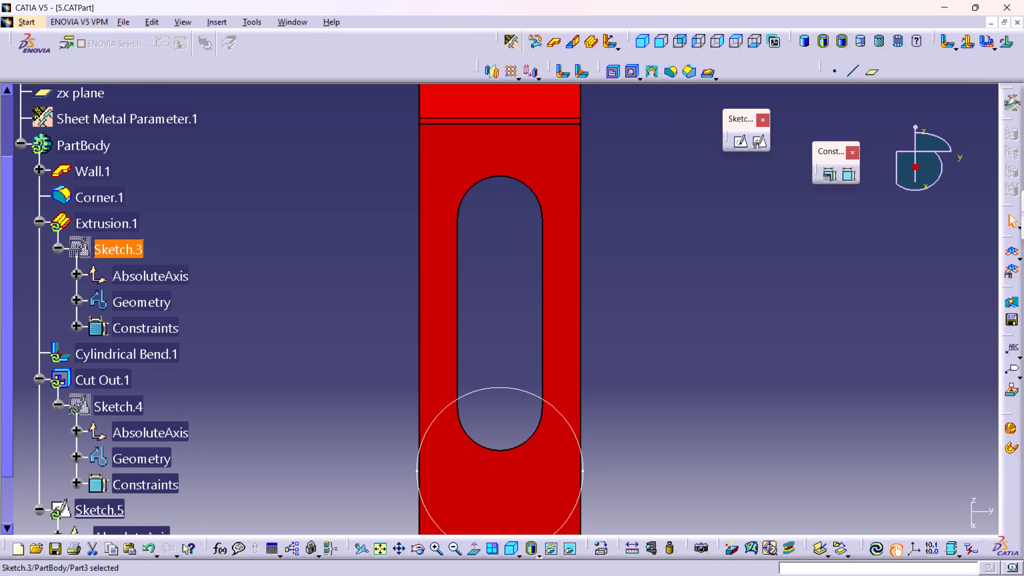
{"action": "left_click", "coordinate": [876, 547]}
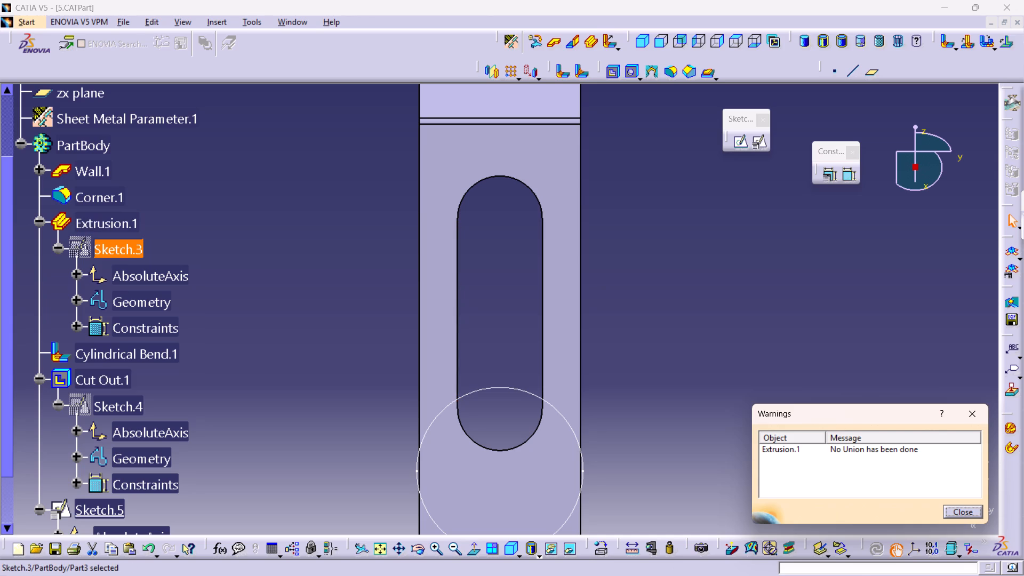
Reopen the slot sketch, Sketch.4 under Cut Out.1, for editing and dismiss the warnings window.
{"action": "double_click", "coordinate": [117, 407]}
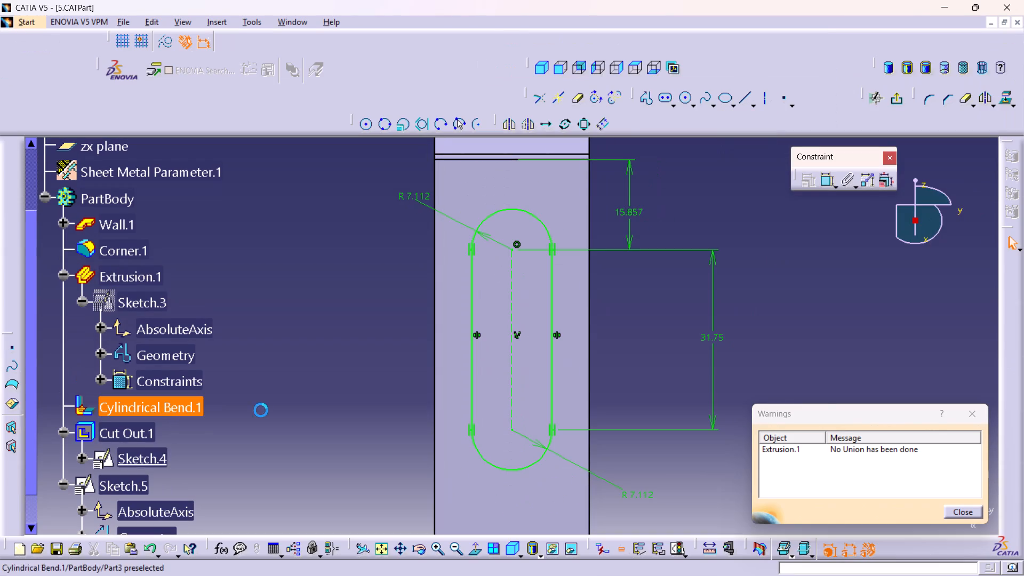
{"action": "middle_click_drag", "start_coordinate": [530, 378], "coordinate": [541, 429]}
{"action": "right_click", "coordinate": [530, 378]}
{"action": "middle_click_drag", "start_coordinate": [636, 437], "coordinate": [628, 404]}
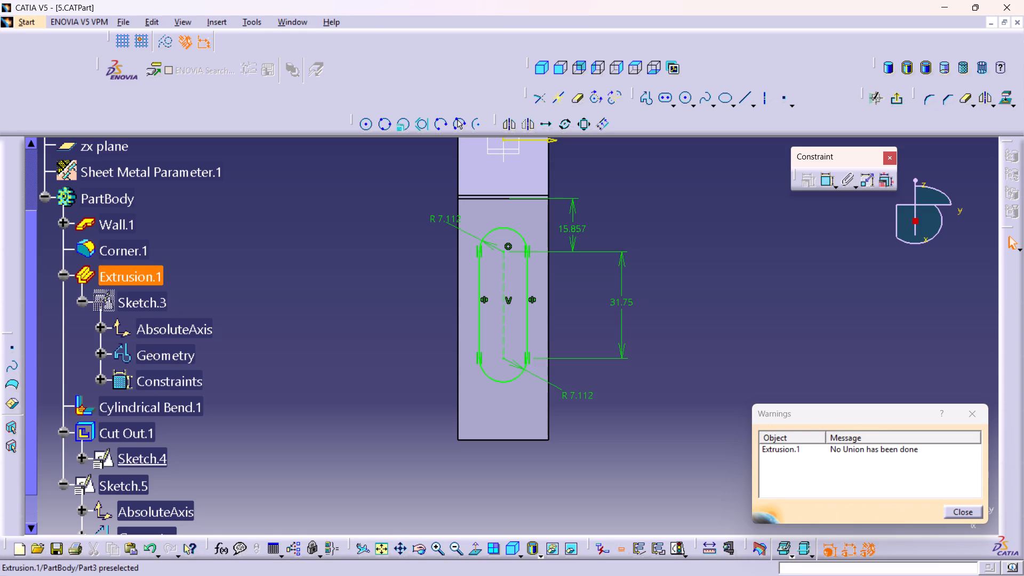
{"action": "left_click", "coordinate": [975, 407]}
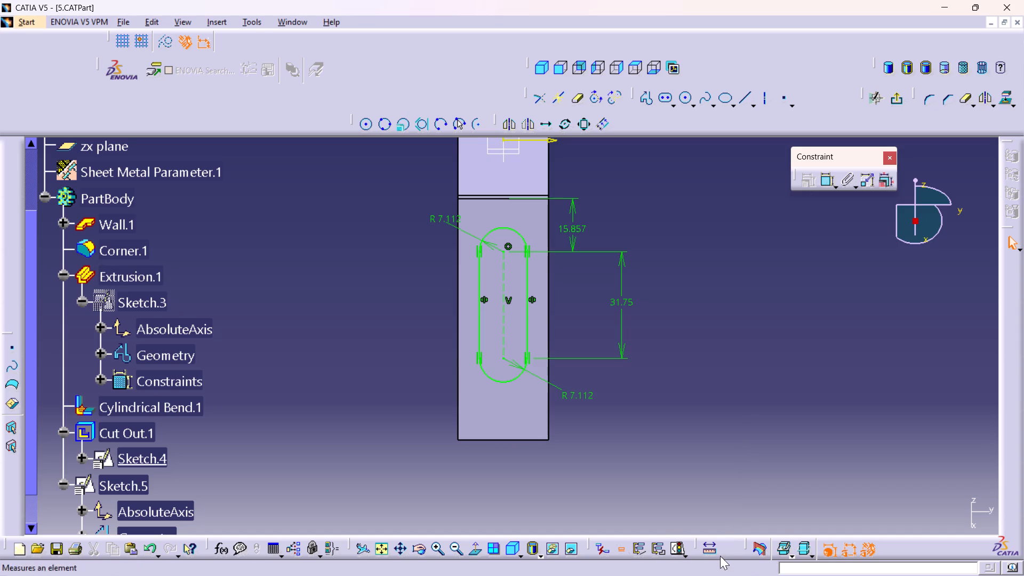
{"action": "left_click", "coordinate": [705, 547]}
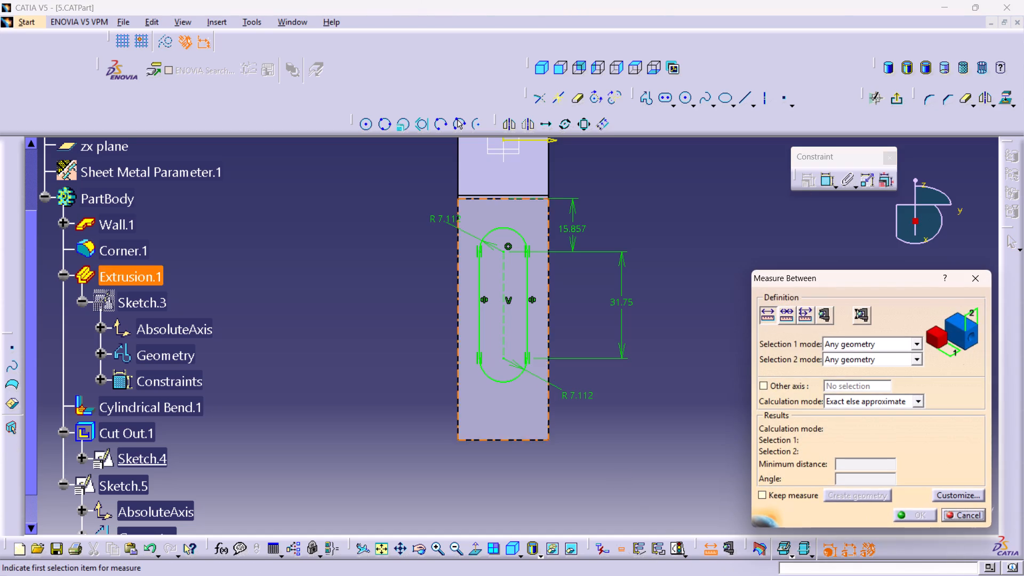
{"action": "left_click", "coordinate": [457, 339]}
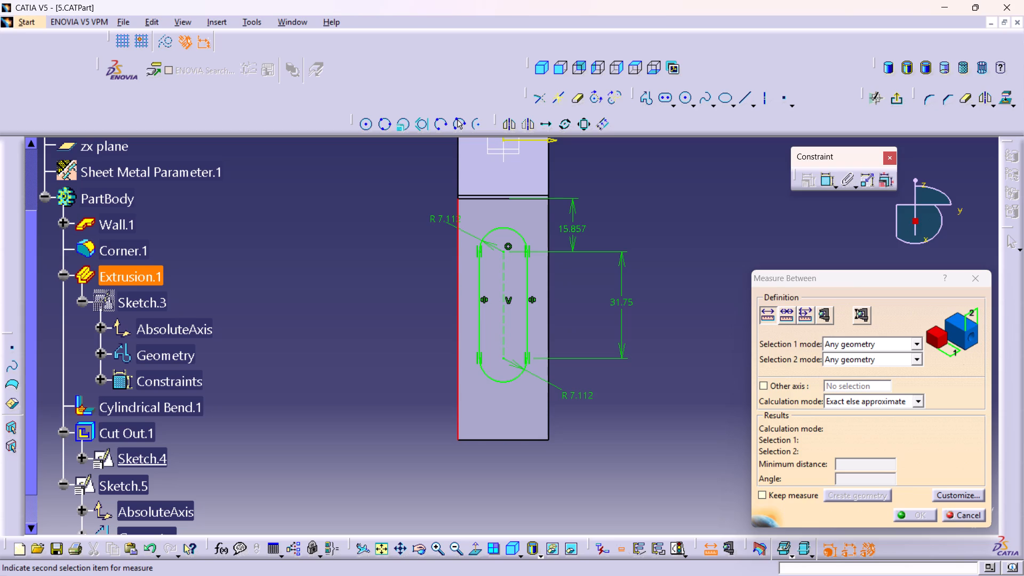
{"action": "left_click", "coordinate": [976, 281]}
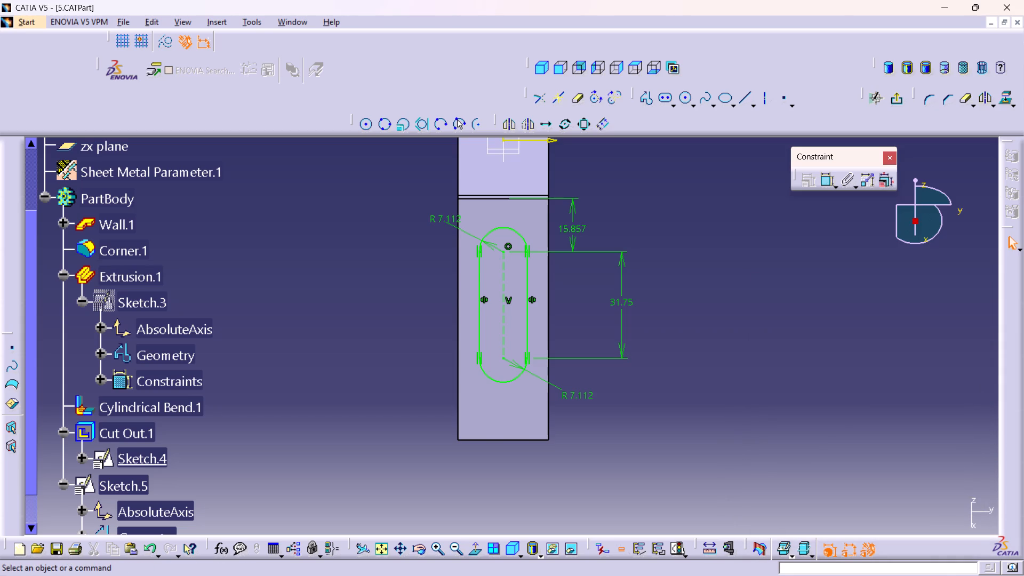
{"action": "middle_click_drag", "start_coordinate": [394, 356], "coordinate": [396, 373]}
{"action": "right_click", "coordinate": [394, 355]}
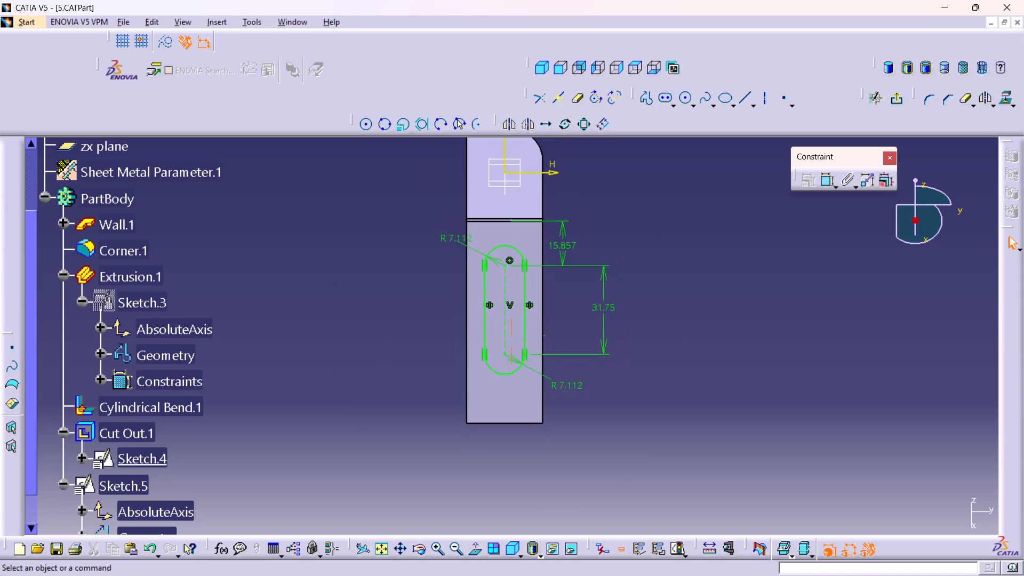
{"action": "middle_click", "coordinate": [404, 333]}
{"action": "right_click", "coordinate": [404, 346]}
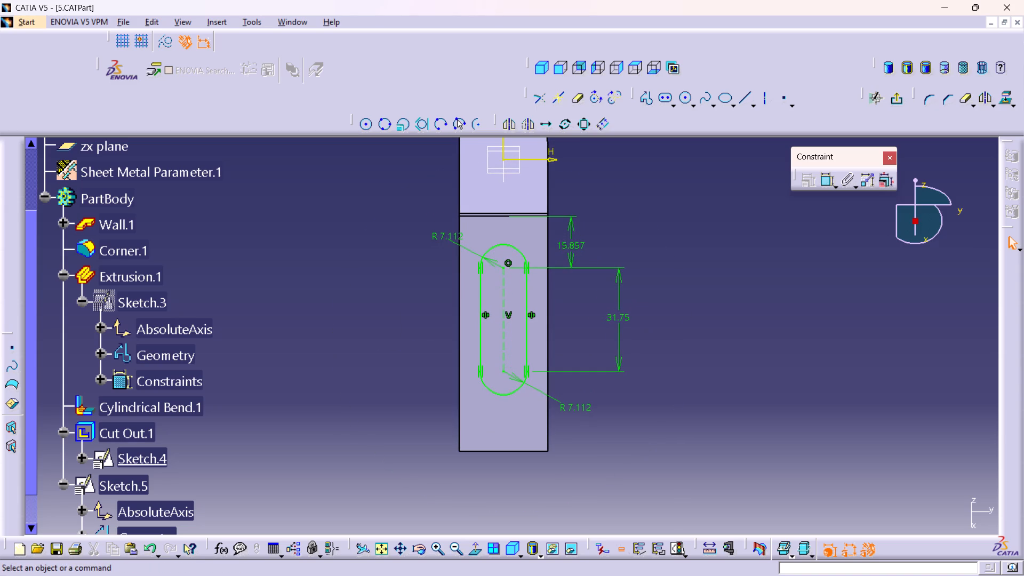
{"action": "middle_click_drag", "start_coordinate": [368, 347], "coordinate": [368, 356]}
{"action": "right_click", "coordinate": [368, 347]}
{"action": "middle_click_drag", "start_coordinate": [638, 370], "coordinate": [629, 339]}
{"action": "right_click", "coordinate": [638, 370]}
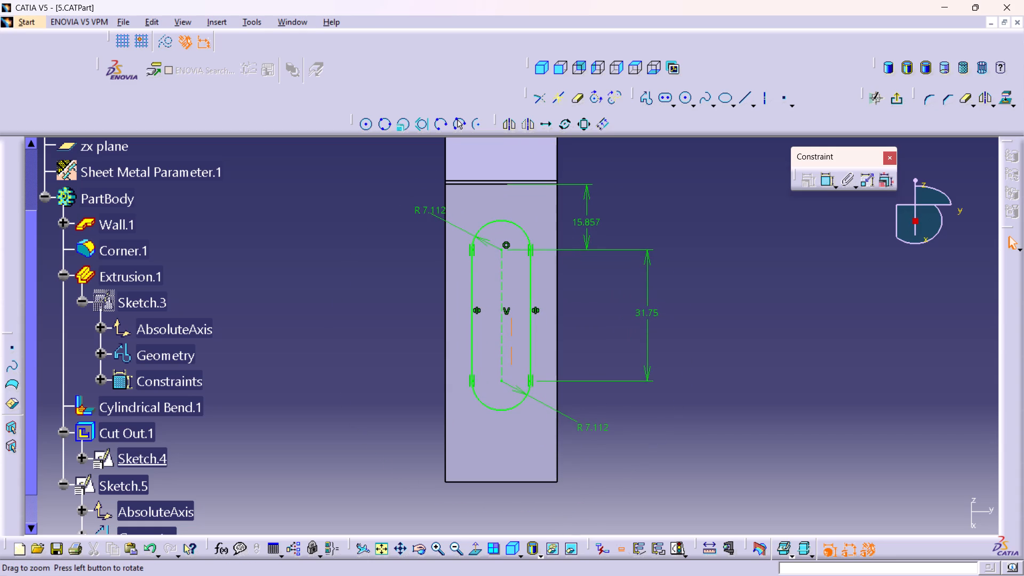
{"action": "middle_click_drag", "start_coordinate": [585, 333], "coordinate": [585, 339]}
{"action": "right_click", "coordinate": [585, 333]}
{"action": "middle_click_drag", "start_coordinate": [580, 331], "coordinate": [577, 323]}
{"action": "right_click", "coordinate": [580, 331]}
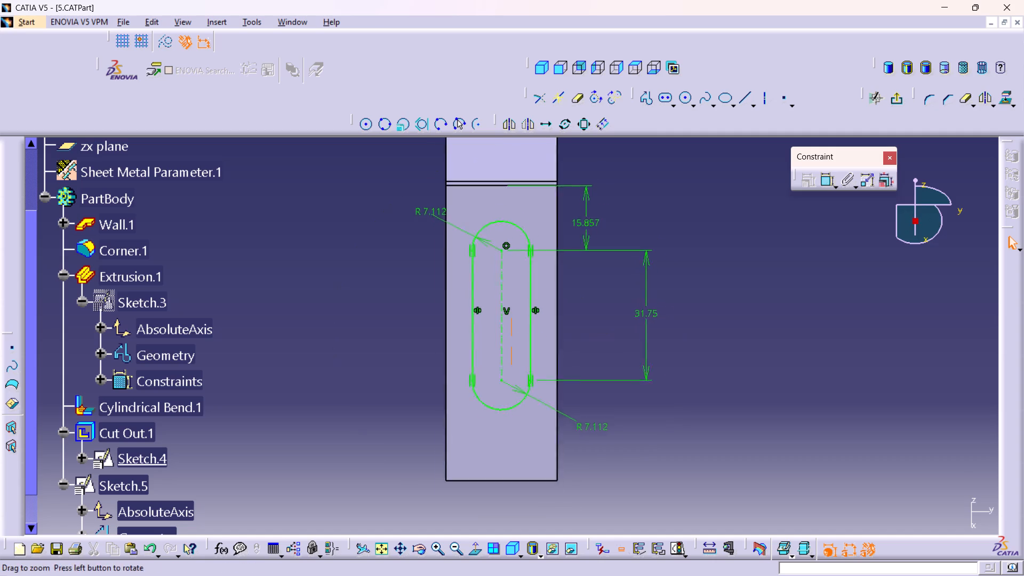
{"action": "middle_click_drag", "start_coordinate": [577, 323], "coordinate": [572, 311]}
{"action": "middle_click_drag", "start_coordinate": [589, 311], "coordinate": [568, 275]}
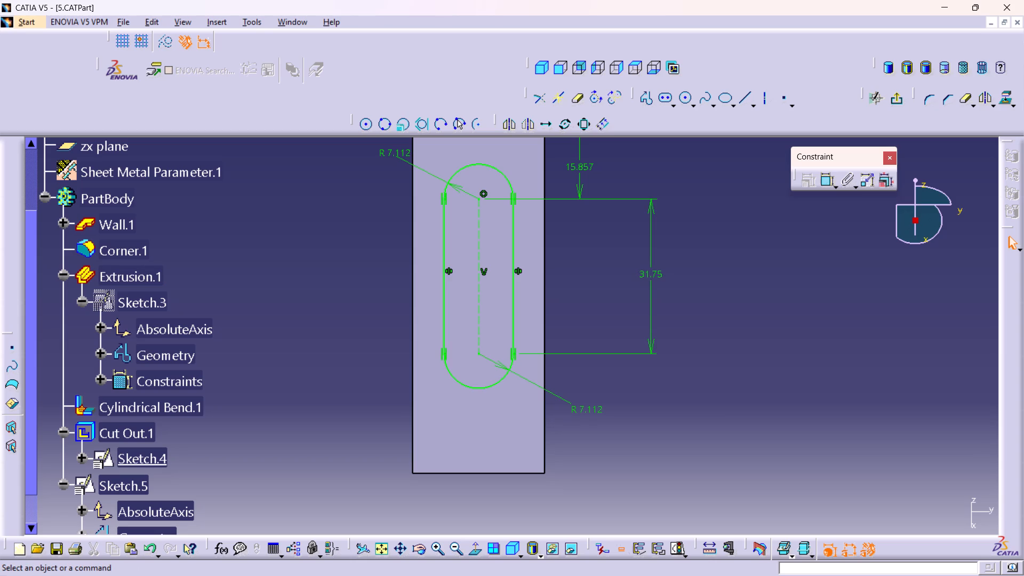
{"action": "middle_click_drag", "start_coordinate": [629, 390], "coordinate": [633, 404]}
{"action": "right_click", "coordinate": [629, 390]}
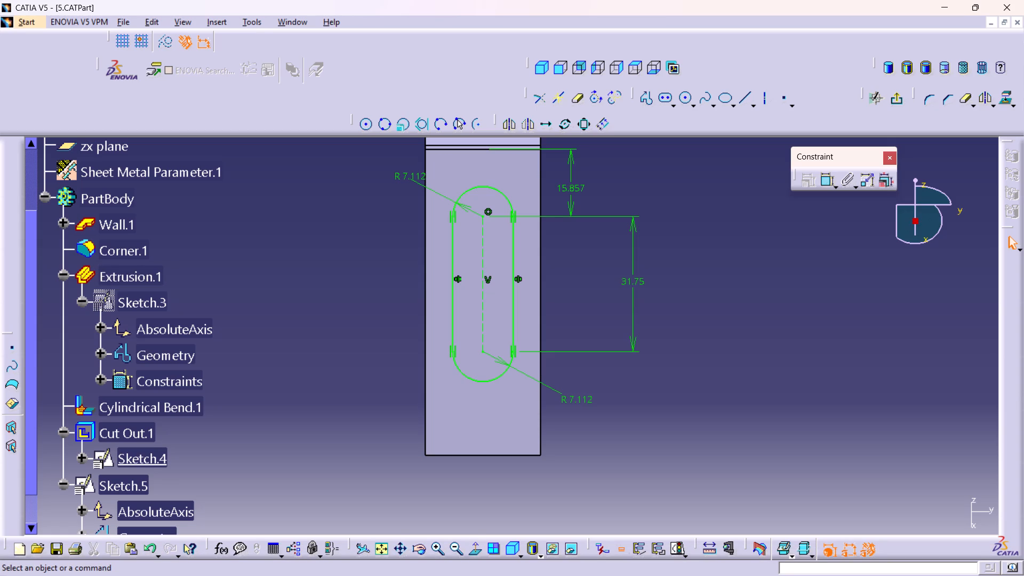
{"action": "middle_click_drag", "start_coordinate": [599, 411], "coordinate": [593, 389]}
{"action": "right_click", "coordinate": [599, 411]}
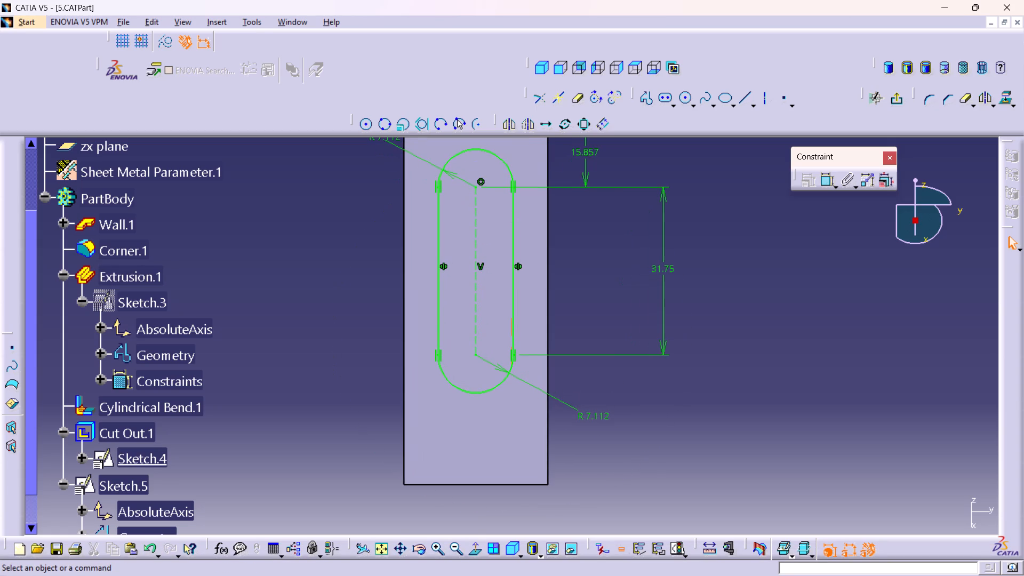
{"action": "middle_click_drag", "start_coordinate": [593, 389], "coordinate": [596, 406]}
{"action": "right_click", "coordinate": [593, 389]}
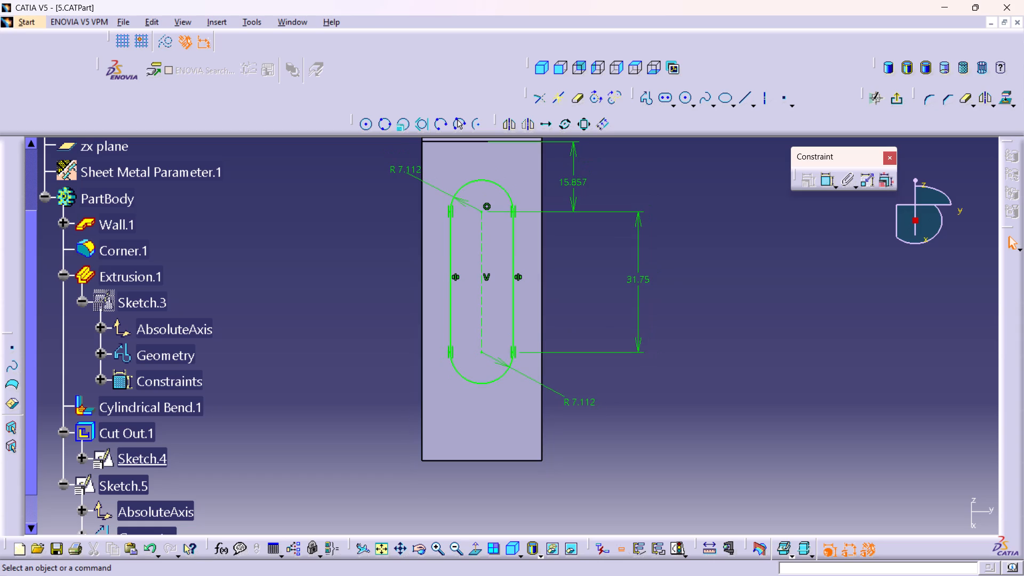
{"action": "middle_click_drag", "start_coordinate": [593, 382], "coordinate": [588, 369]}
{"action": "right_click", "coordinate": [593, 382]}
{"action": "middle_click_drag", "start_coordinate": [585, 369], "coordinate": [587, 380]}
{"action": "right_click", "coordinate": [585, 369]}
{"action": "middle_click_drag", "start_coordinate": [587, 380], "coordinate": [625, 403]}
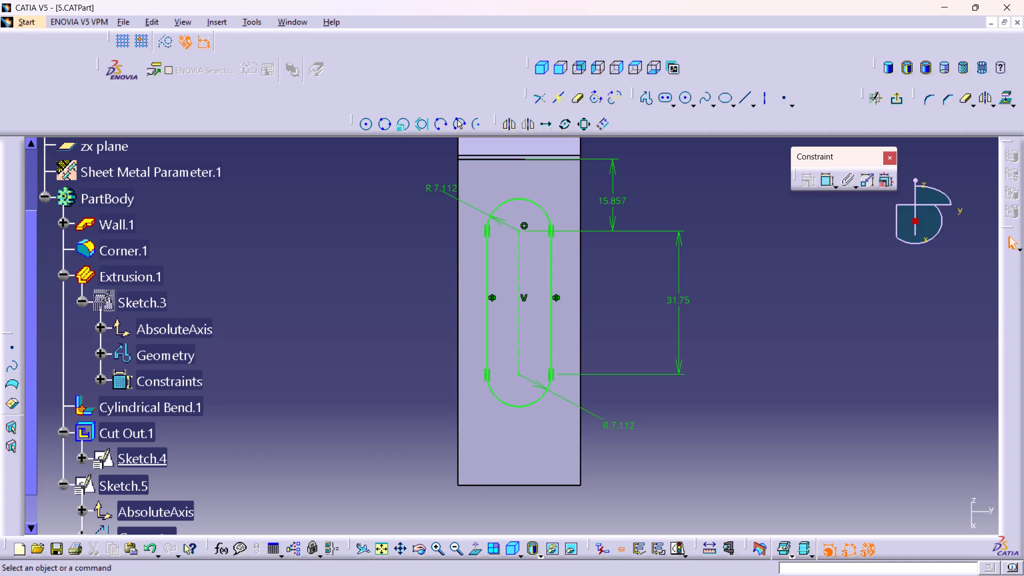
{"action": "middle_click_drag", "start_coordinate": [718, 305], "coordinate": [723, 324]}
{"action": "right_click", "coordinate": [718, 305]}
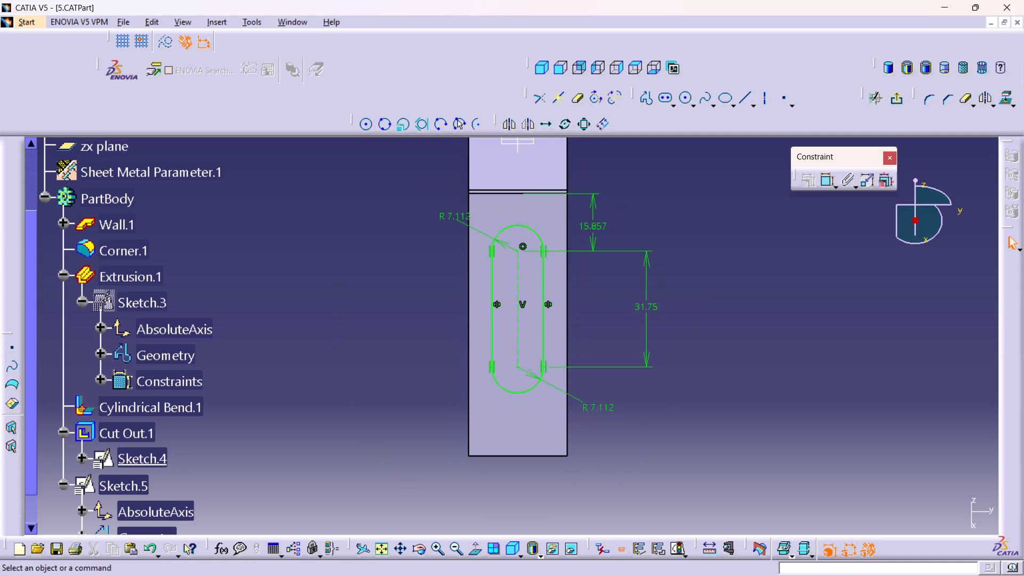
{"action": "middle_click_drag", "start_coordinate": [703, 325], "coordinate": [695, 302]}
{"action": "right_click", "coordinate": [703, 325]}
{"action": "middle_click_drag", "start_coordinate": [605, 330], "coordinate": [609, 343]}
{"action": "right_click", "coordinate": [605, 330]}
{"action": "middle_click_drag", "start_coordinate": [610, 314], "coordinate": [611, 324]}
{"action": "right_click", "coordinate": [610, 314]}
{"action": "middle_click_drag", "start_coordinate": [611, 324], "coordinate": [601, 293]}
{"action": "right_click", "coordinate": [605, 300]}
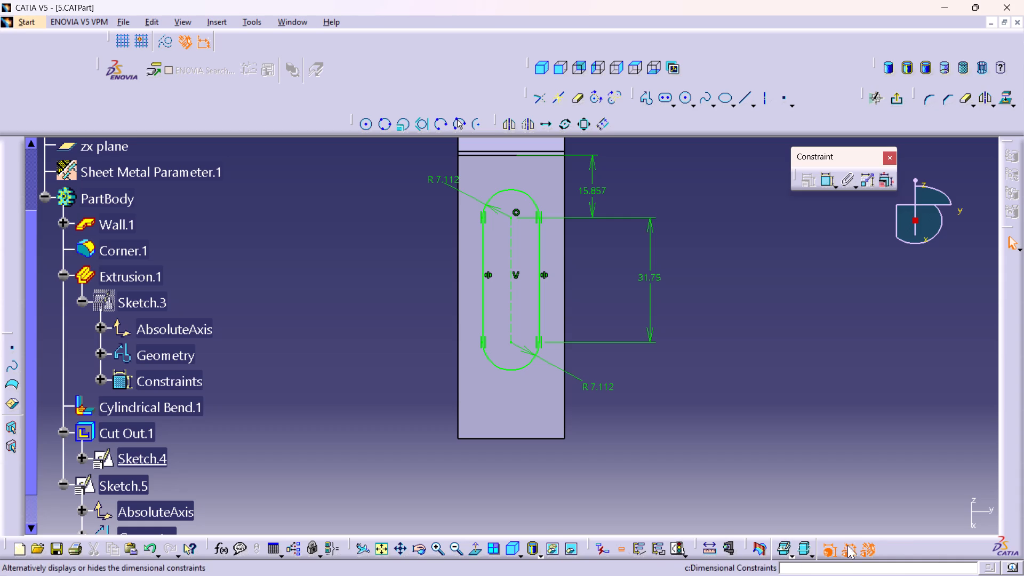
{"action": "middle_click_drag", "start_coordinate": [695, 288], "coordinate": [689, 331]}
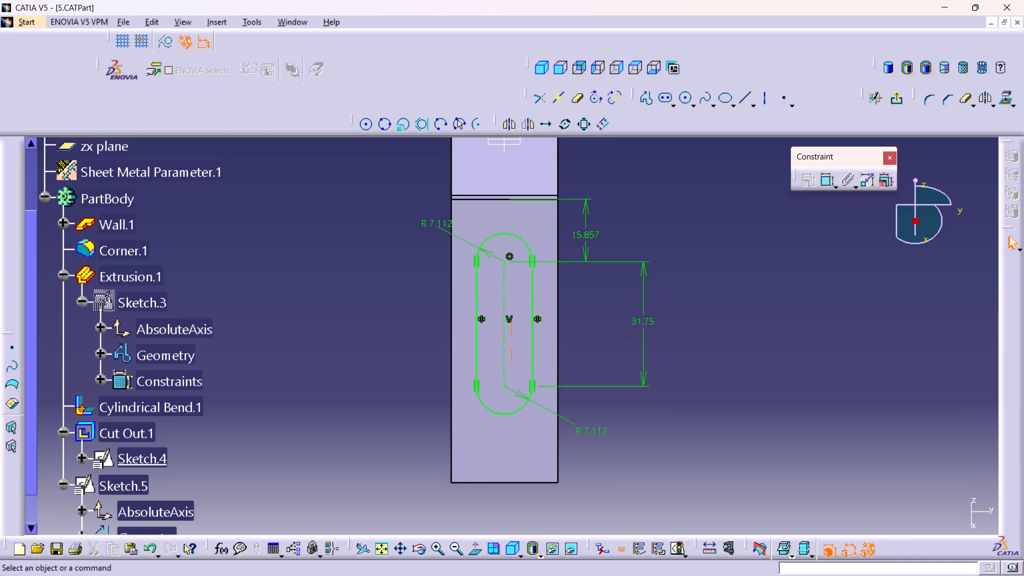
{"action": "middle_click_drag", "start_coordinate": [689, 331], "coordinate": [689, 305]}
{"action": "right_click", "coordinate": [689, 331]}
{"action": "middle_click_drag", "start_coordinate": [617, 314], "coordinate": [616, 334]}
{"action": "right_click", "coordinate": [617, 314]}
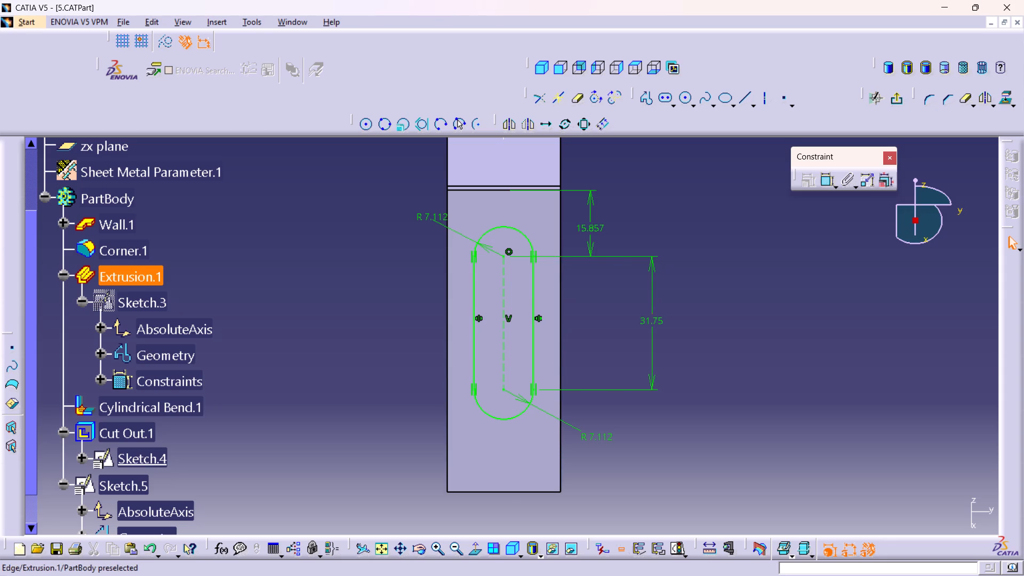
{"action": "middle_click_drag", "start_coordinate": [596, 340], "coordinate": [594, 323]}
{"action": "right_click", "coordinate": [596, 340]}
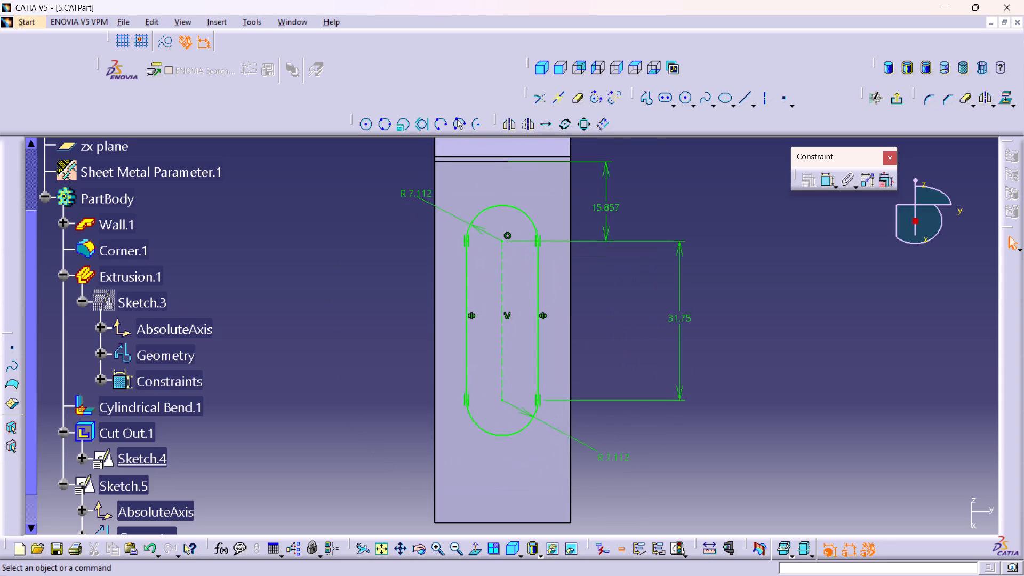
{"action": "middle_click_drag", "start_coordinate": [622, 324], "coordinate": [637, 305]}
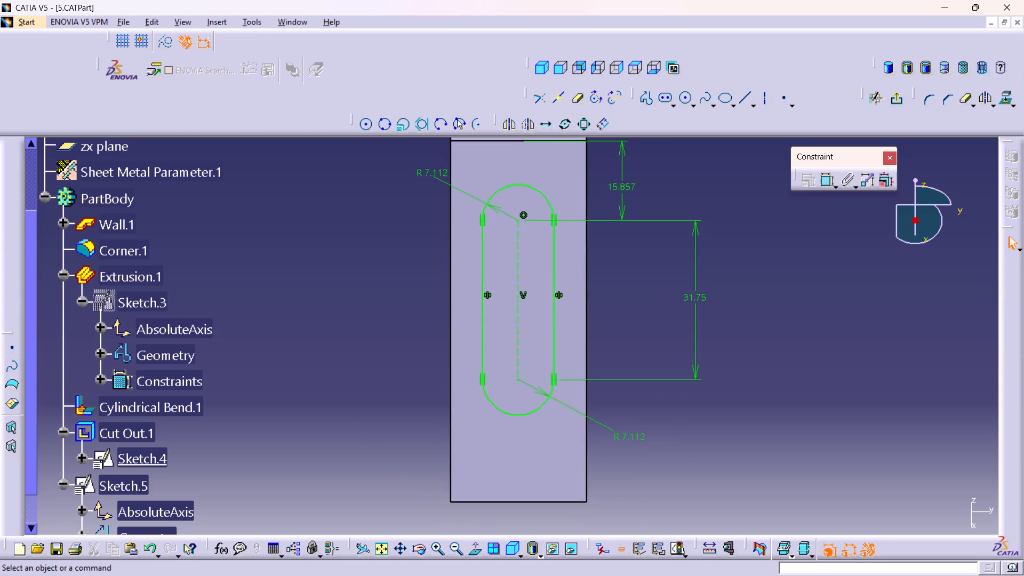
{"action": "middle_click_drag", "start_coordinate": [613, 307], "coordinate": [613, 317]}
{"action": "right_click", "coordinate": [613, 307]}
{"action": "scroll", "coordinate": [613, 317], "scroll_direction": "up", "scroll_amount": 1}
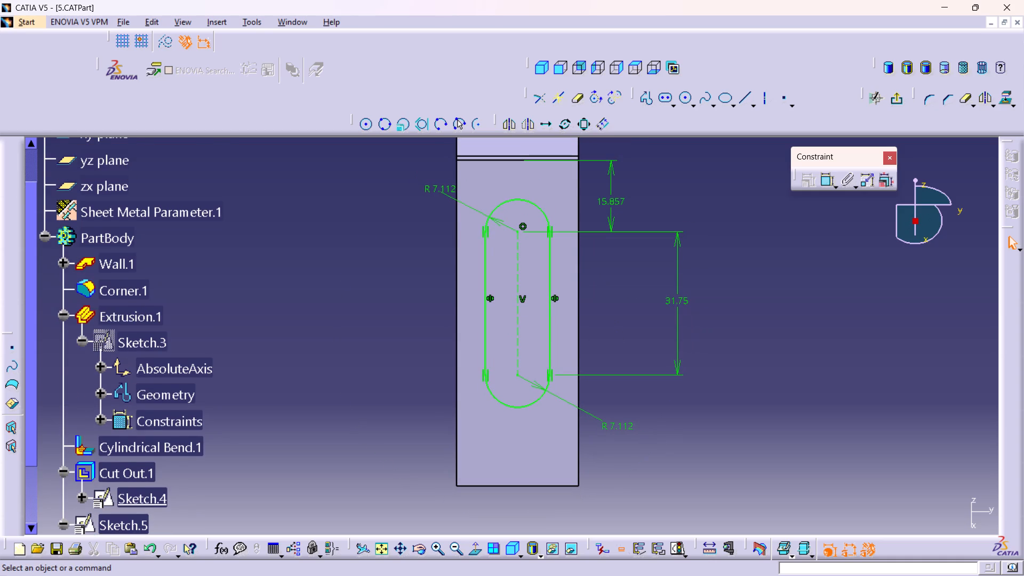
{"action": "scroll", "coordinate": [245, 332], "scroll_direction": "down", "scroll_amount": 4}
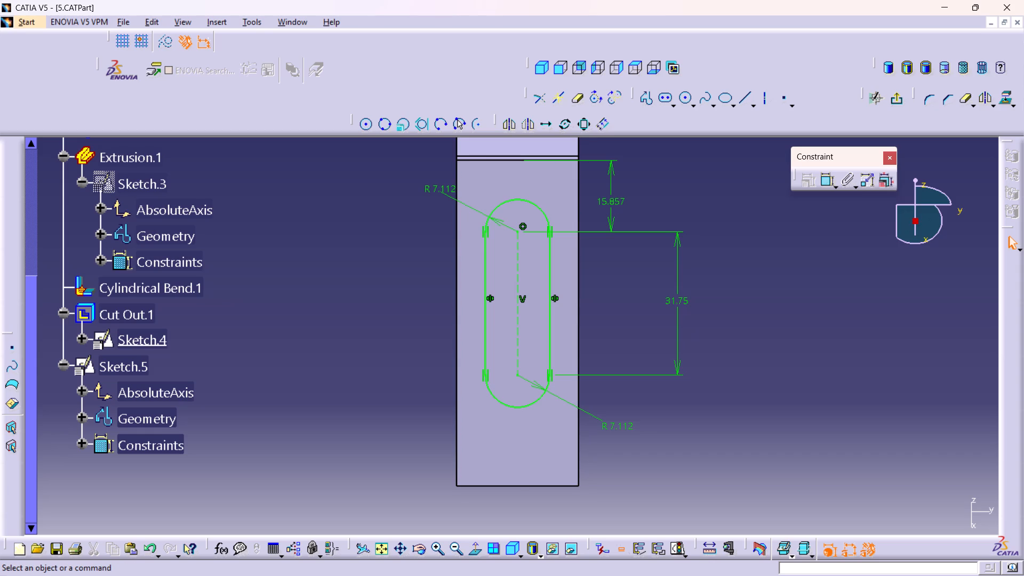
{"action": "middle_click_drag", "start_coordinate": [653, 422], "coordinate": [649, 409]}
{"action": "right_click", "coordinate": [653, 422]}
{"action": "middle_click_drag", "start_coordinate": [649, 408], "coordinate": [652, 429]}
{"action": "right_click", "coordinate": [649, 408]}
Sketch a circle with a radius of about 20 mm, centred on the centre of the slot's lower arc.
{"action": "middle_click_drag", "start_coordinate": [660, 418], "coordinate": [647, 374]}
{"action": "right_click", "coordinate": [650, 396]}
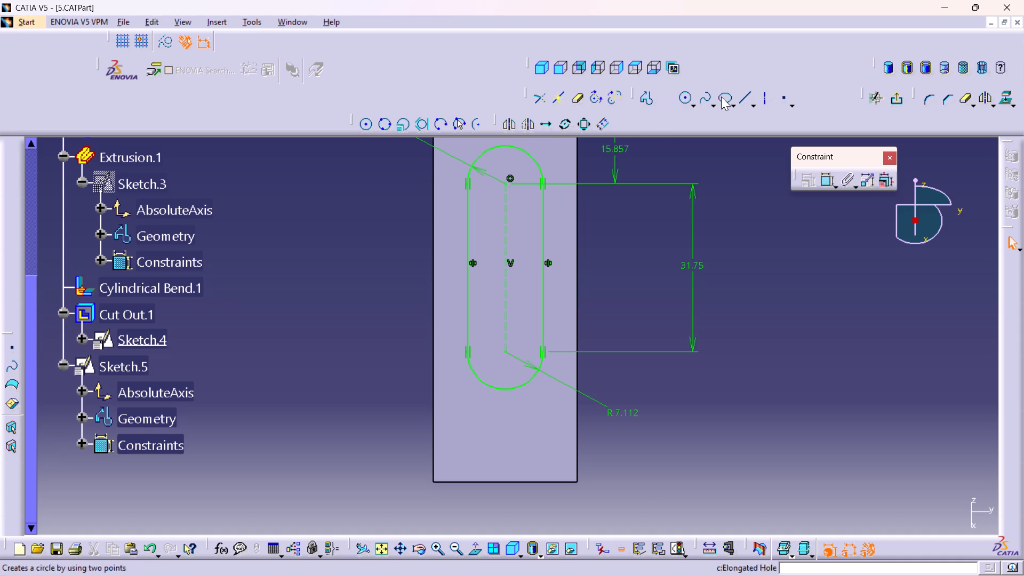
{"action": "double_click", "coordinate": [684, 97]}
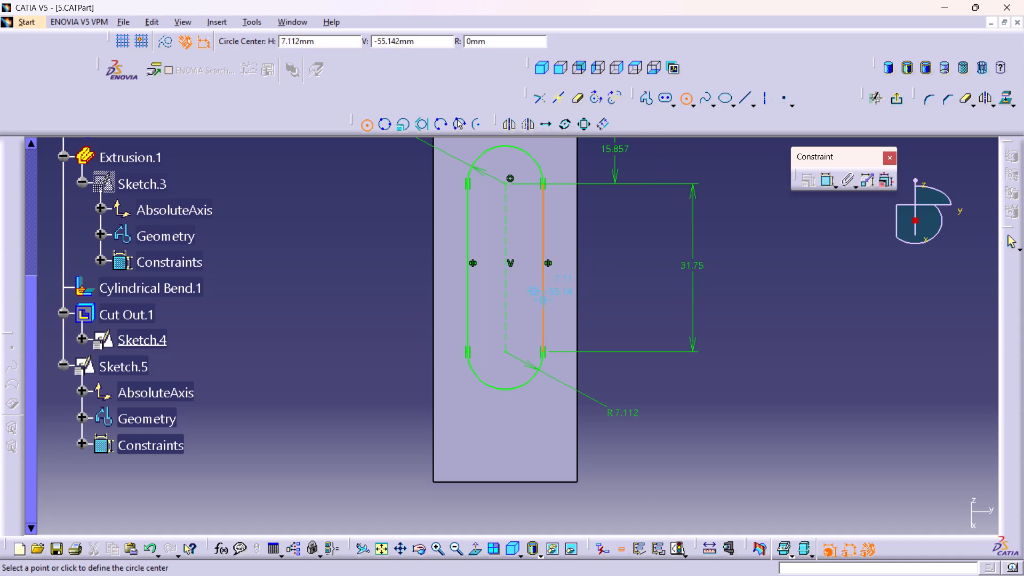
{"action": "left_click", "coordinate": [506, 351]}
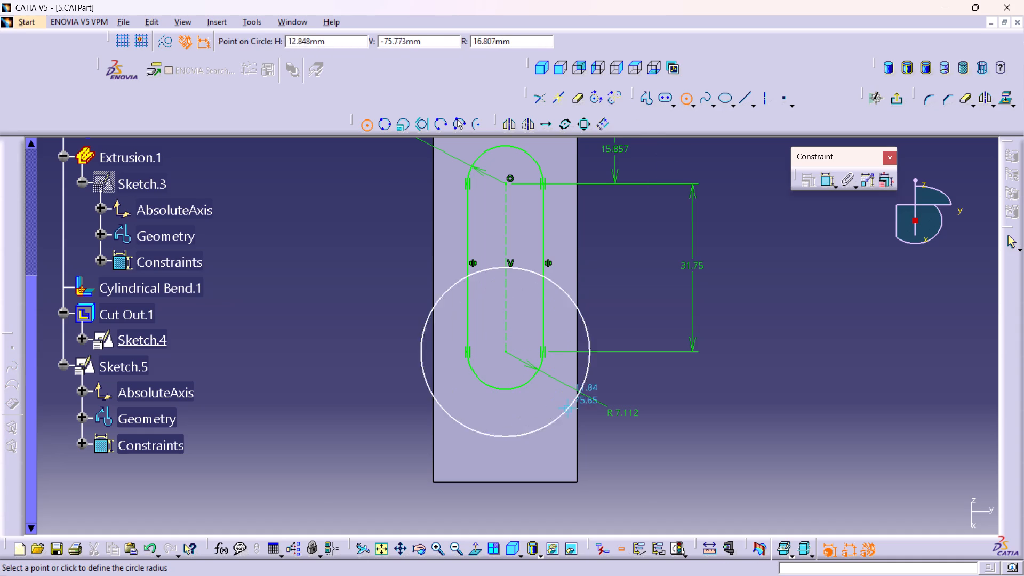
{"action": "left_click", "coordinate": [591, 418]}
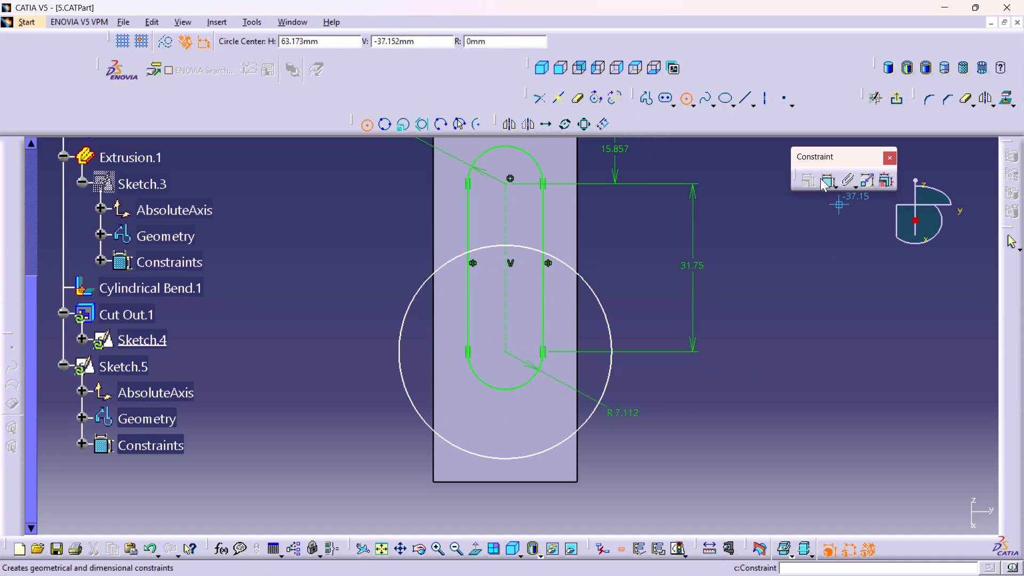
Dimension the new circle's radius and set it to 13.97+13.97 mm.
{"action": "double_click", "coordinate": [820, 178]}
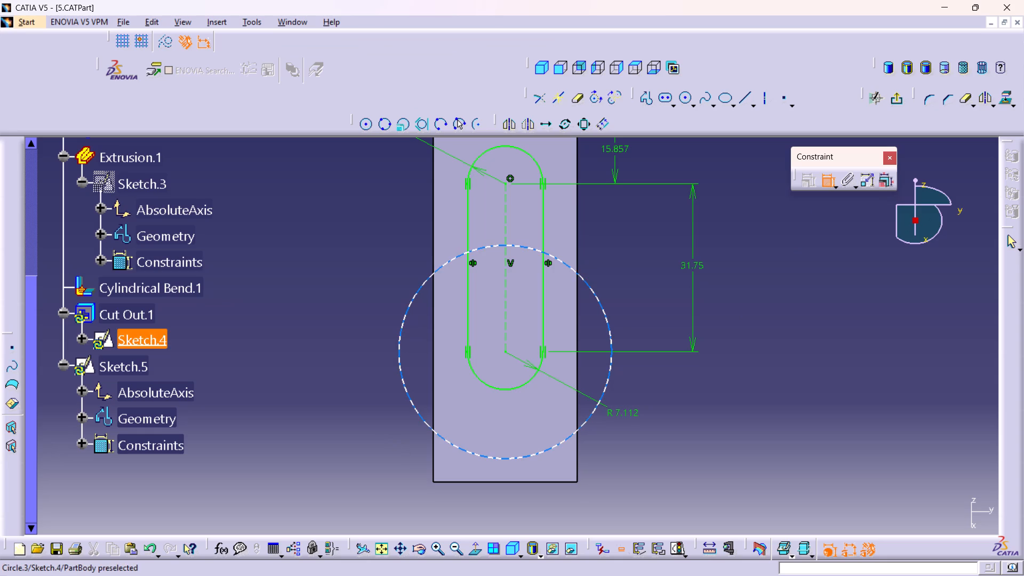
{"action": "left_click", "coordinate": [400, 378]}
{"action": "left_click", "coordinate": [374, 417]}
{"action": "double_click", "coordinate": [374, 412]}
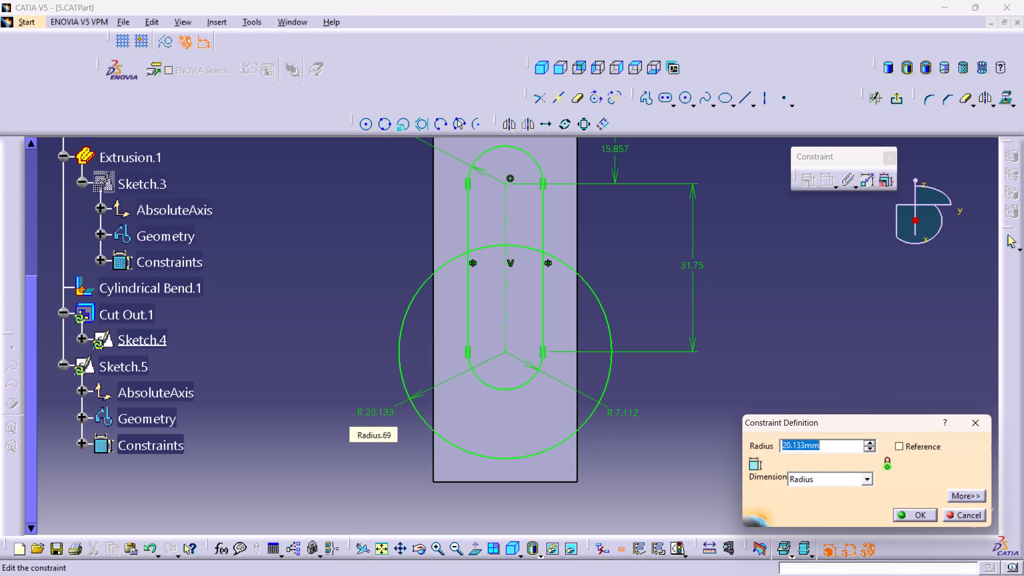
{"action": "type", "text": "13."}
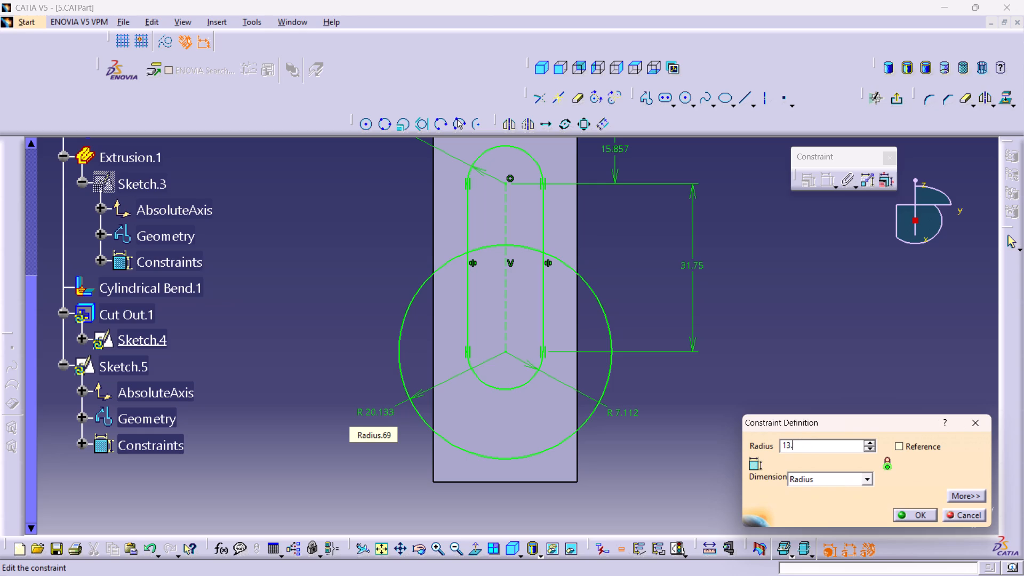
{"action": "key", "text": "9"}
{"action": "key", "text": "7"}
{"action": "key", "text": "plus"}
{"action": "type", "text": "13.97"}
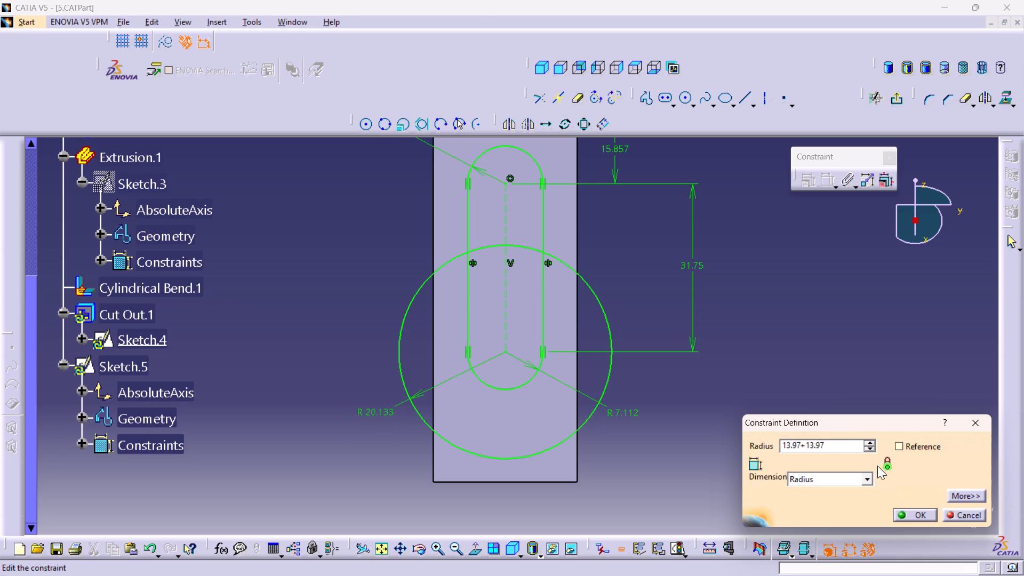
{"action": "left_click", "coordinate": [907, 510]}
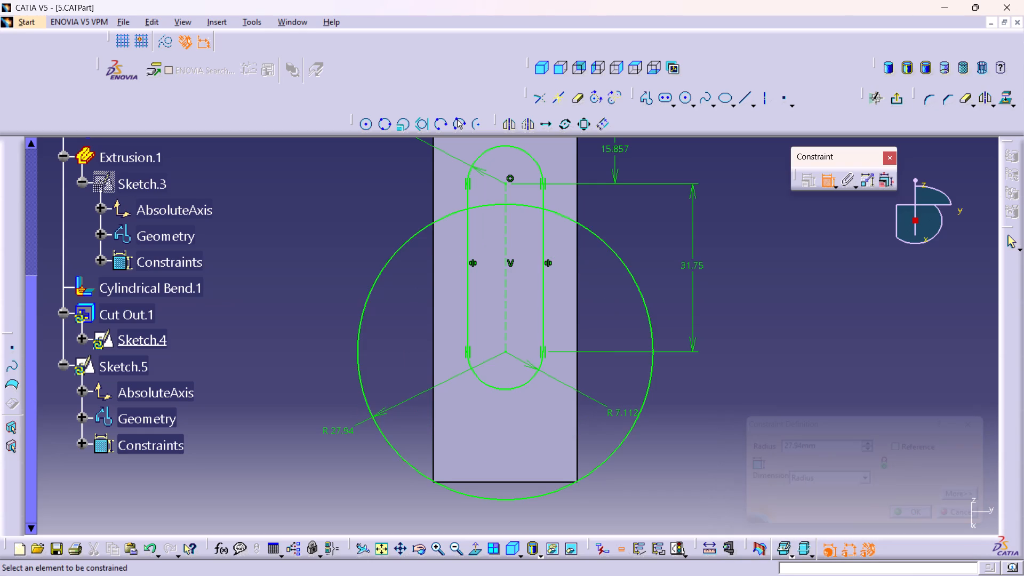
Set the radius of the circle around the slot's lower arc to 13.97 mm.
{"action": "double_click", "coordinate": [339, 432]}
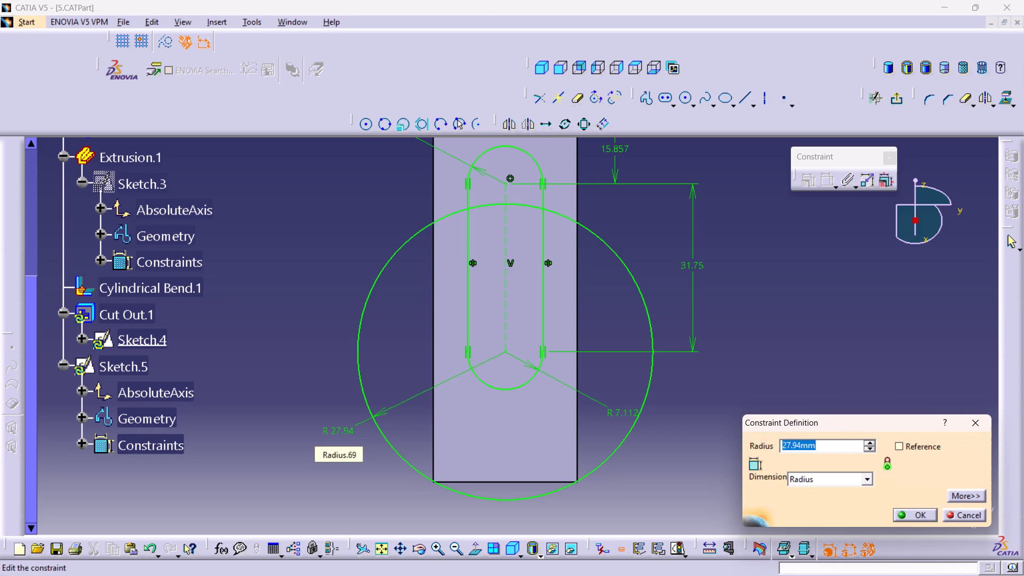
{"action": "type", "text": "13.97"}
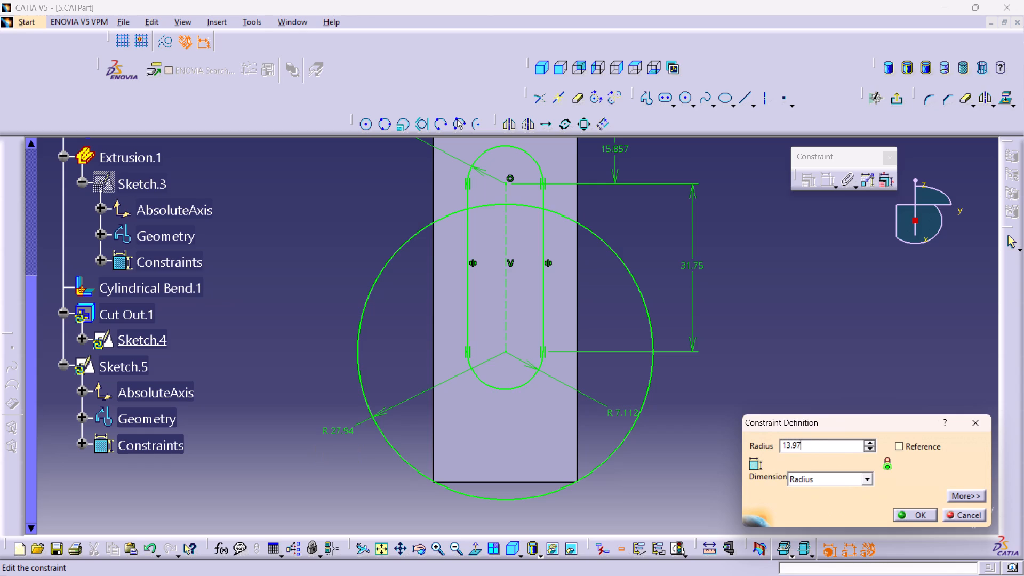
{"action": "left_click", "coordinate": [906, 511]}
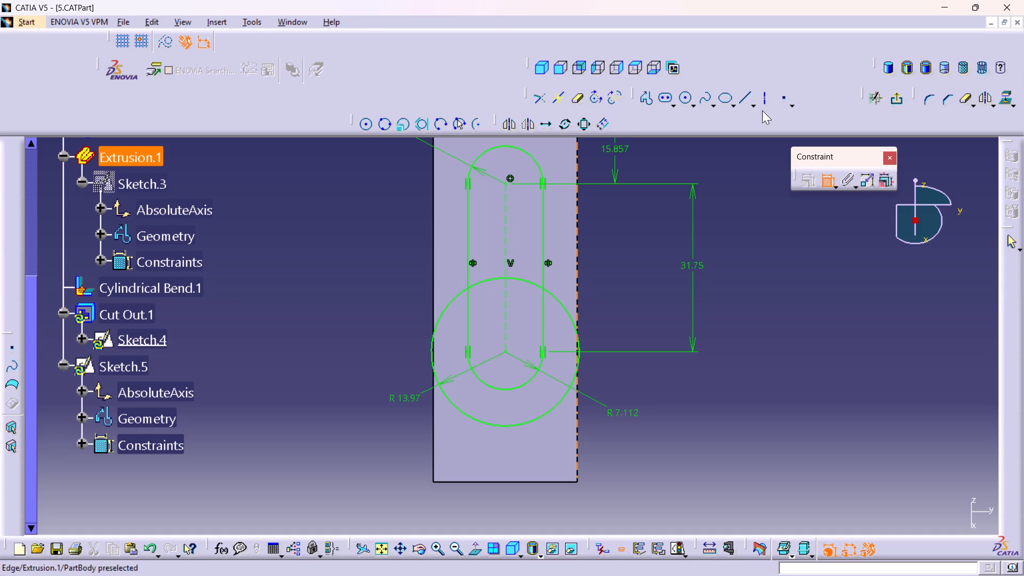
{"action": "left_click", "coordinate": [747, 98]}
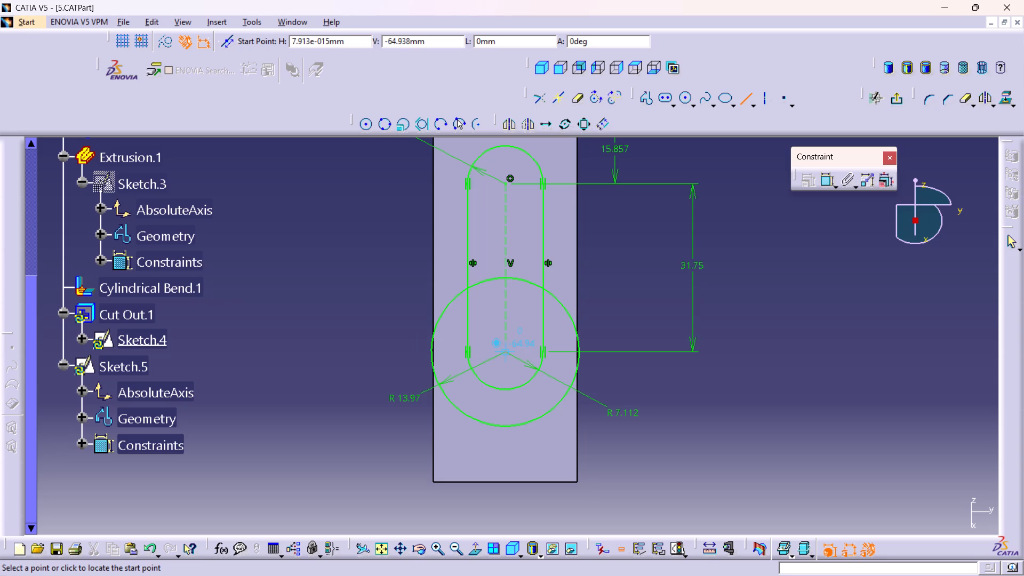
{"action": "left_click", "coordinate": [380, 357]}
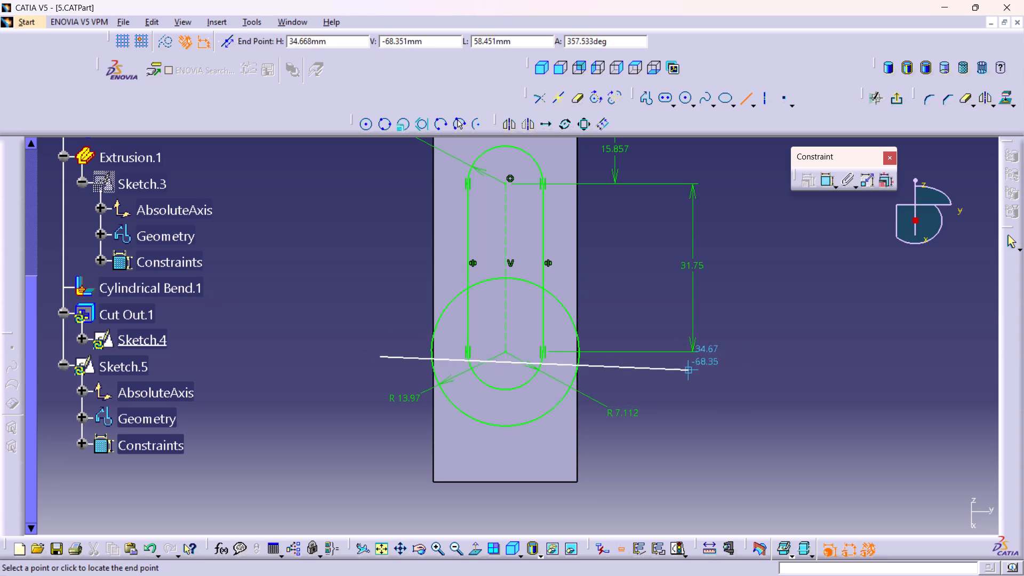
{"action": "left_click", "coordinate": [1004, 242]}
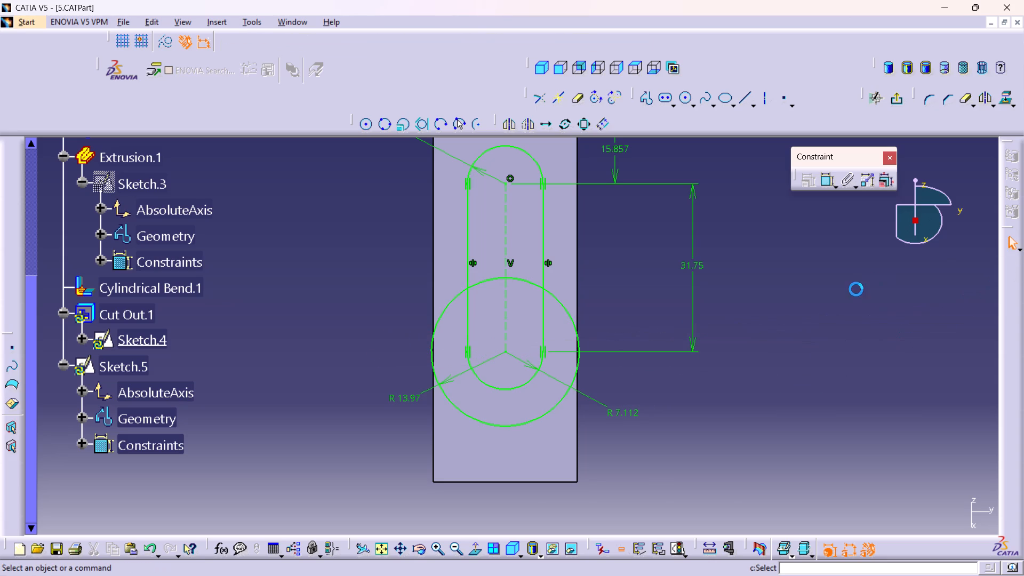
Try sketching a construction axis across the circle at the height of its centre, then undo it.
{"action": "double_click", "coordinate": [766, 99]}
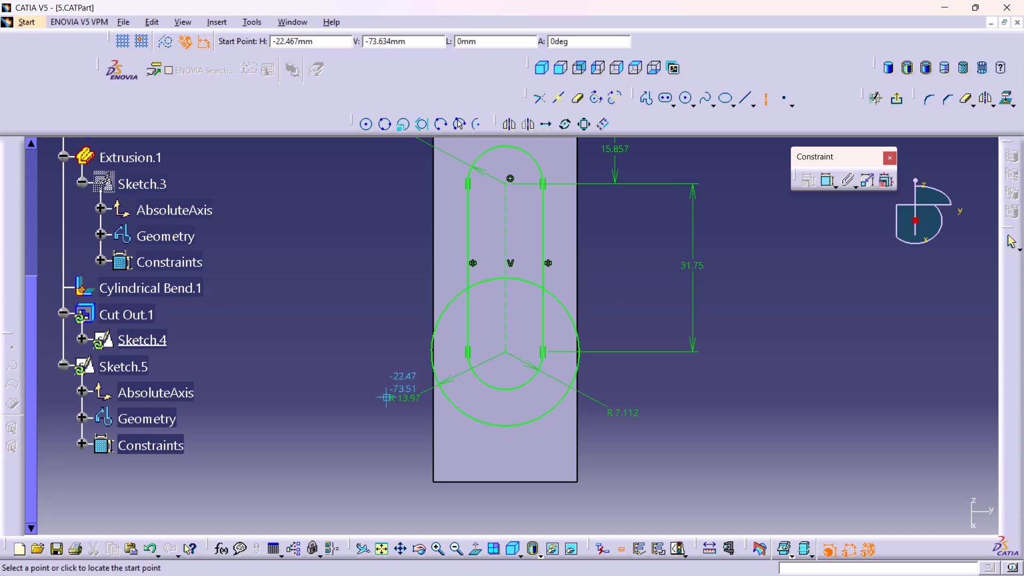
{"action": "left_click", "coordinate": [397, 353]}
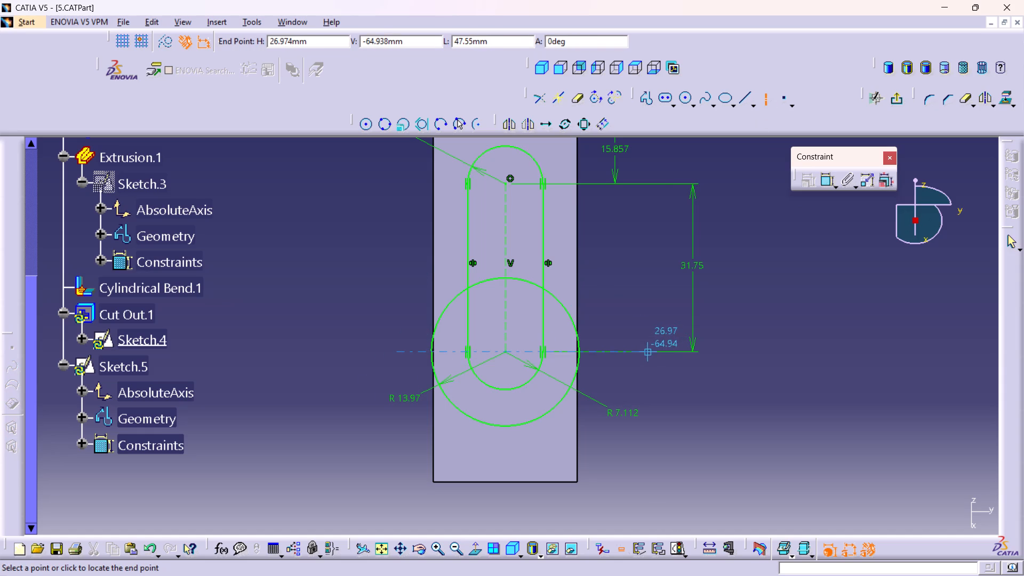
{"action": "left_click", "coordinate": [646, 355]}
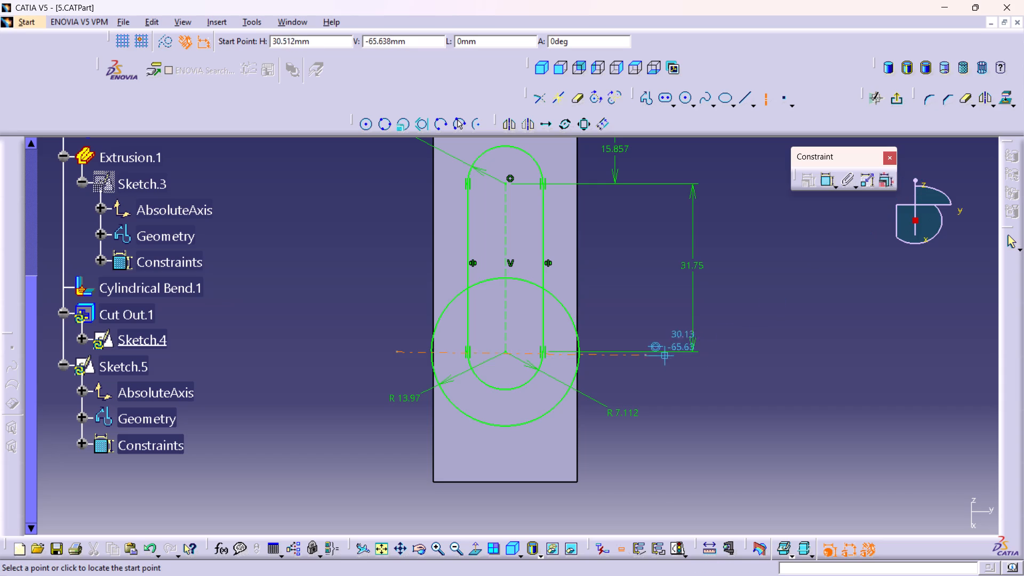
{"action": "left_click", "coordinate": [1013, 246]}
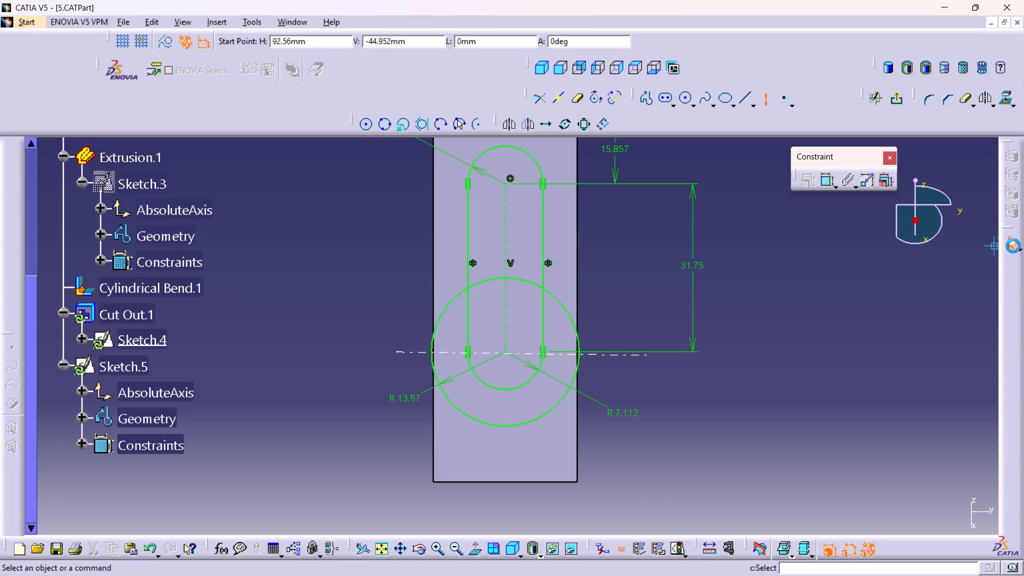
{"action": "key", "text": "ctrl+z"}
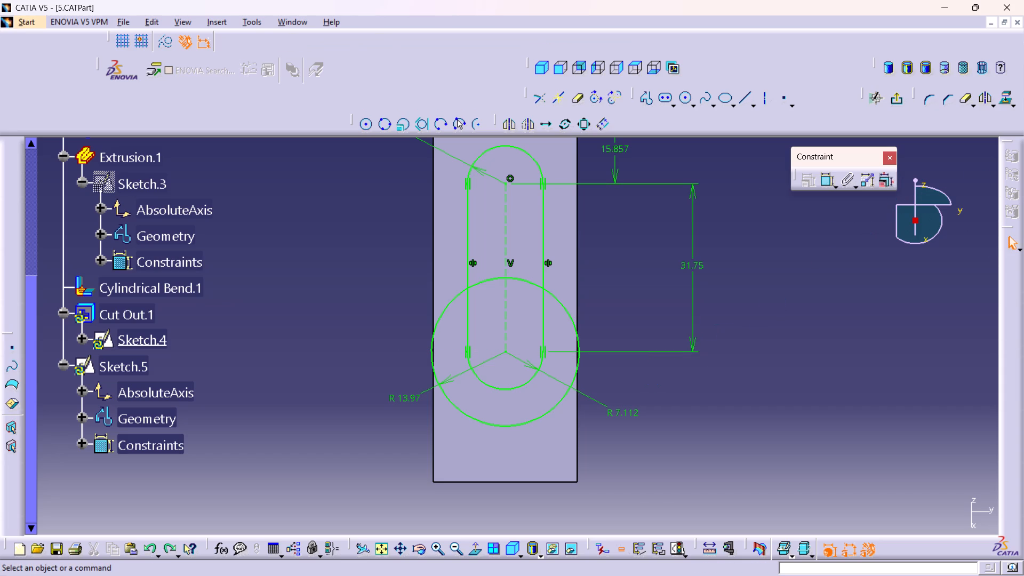
Sketch a horizontal axis through the centre of the 13.97 mm radius circle, extending beyond both sides of it.
{"action": "double_click", "coordinate": [767, 97]}
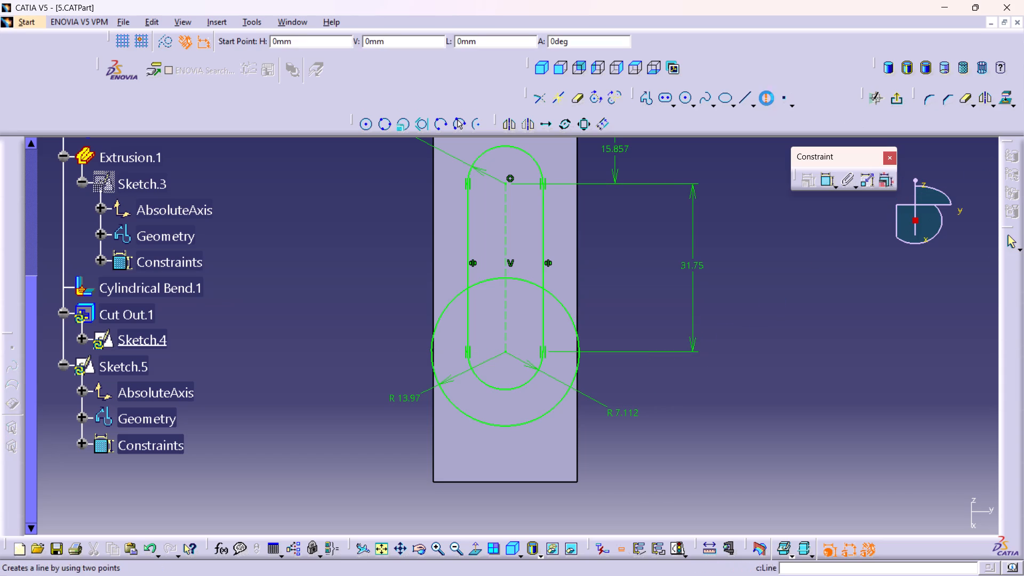
{"action": "left_click", "coordinate": [403, 354]}
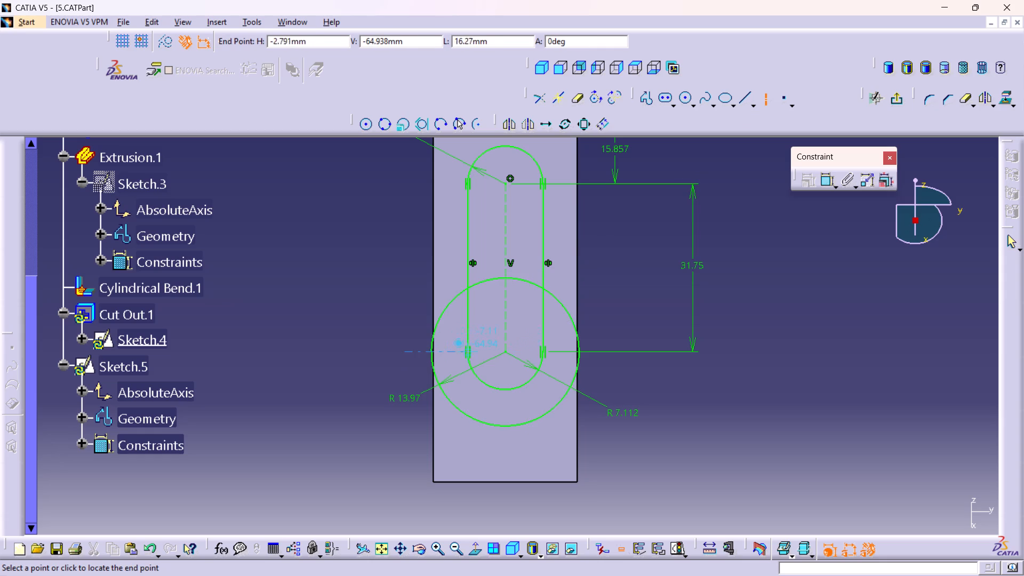
{"action": "left_click", "coordinate": [613, 354]}
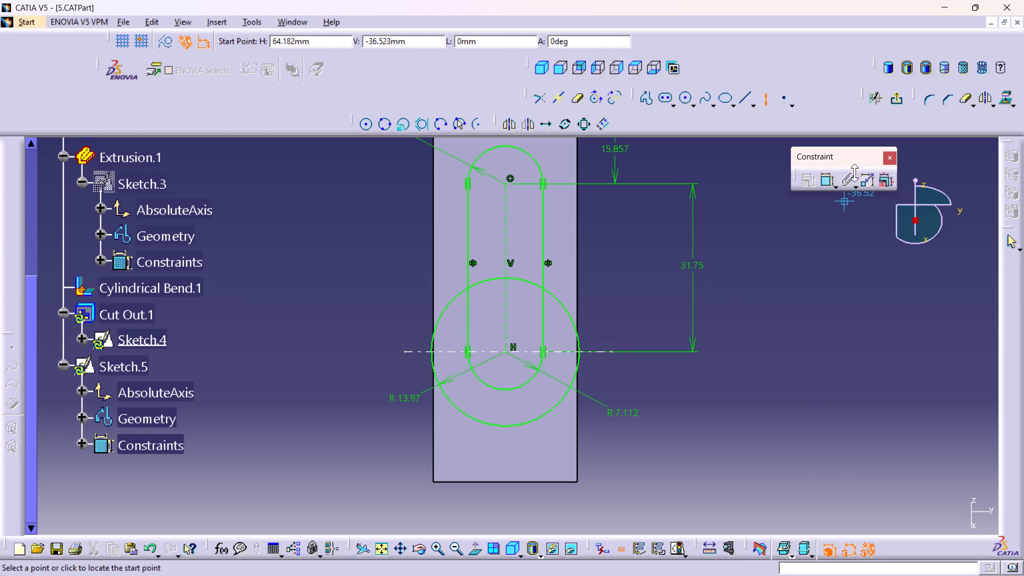
{"action": "left_click", "coordinate": [1009, 241]}
{"action": "left_click", "coordinate": [868, 317]}
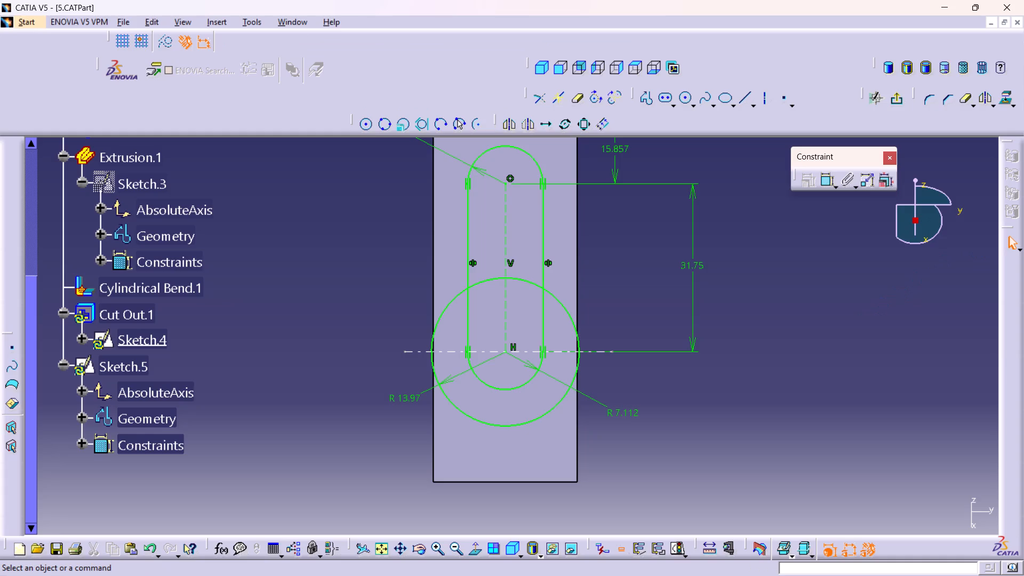
Quick-trim the circle above the horizontal axis, starting with the upper-left arc between the axis and the slot's straight side.
{"action": "double_click", "coordinate": [577, 94]}
{"action": "middle_click_drag", "start_coordinate": [461, 414], "coordinate": [461, 312]}
{"action": "right_click", "coordinate": [461, 414]}
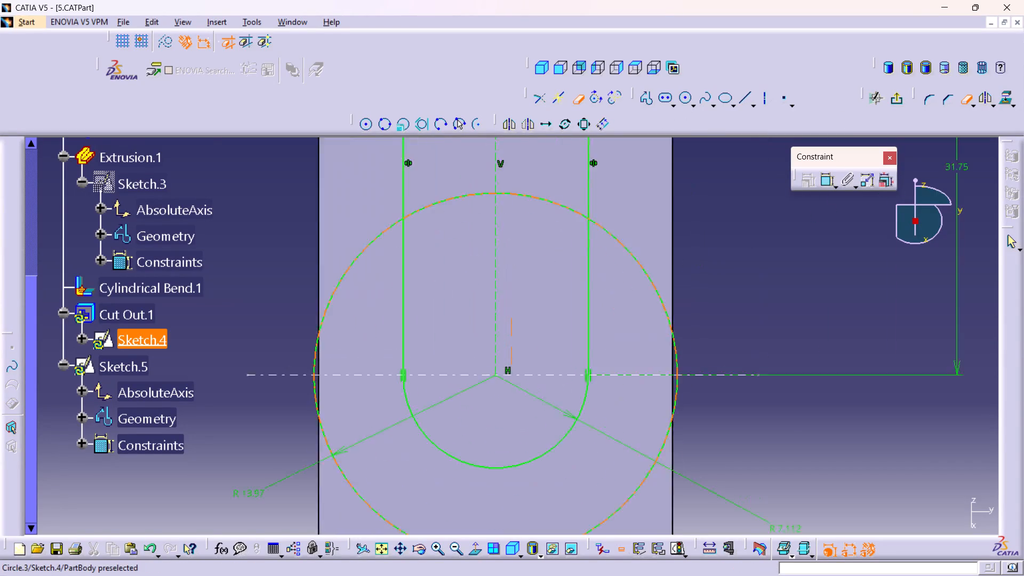
{"action": "middle_click_drag", "start_coordinate": [461, 312], "coordinate": [462, 278]}
{"action": "middle_click_drag", "start_coordinate": [421, 416], "coordinate": [462, 487]}
{"action": "right_click", "coordinate": [421, 416]}
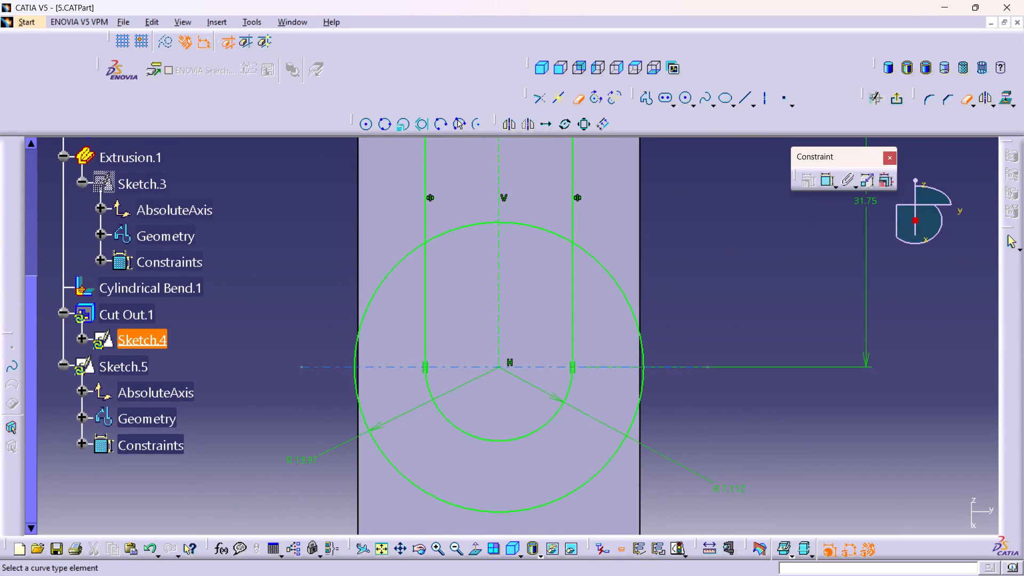
{"action": "left_click", "coordinate": [378, 291]}
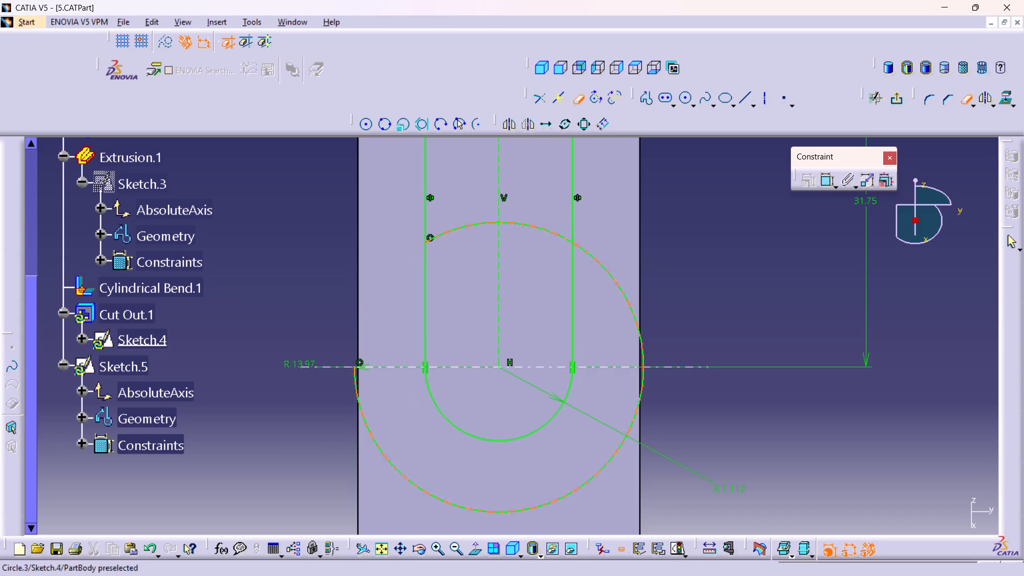
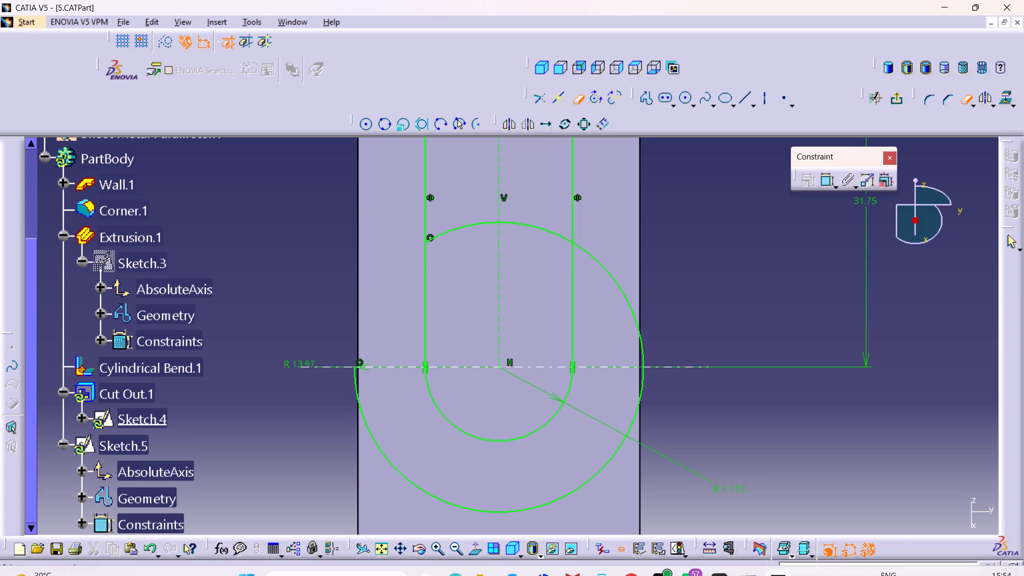
Save the mounting clip part with its partly trimmed flange sketch.
{"action": "key", "text": "ctrl+s"}
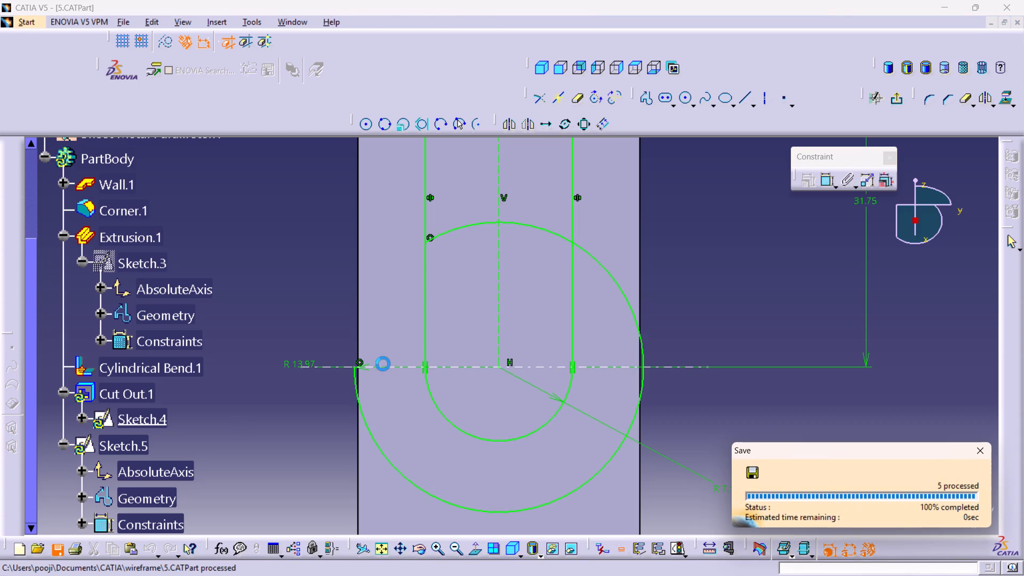
Open the existing part 4.CATPart from the wireframe folder.
{"action": "left_click", "coordinate": [35, 547]}
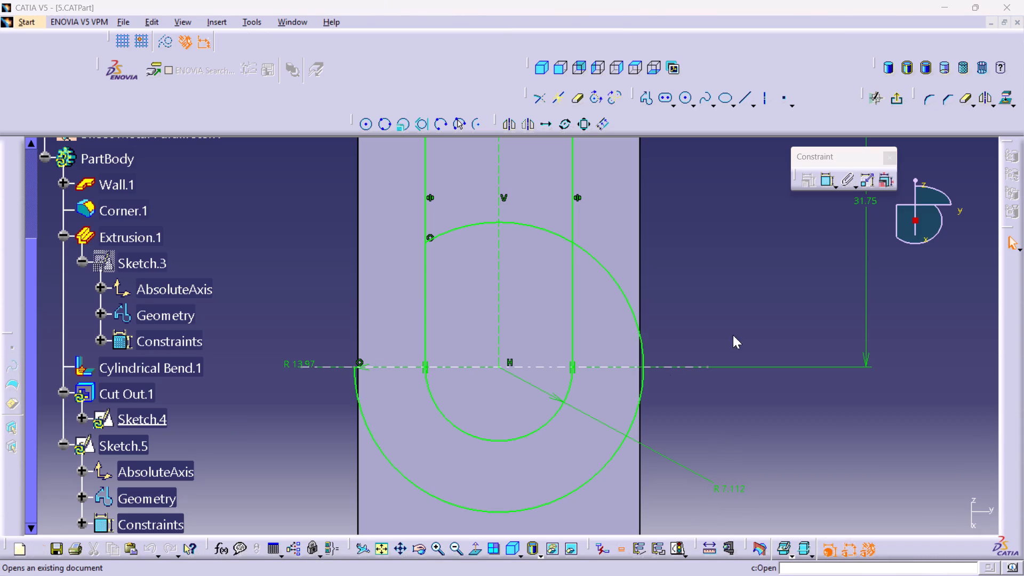
{"action": "scroll", "coordinate": [572, 323], "scroll_direction": "down", "scroll_amount": 2}
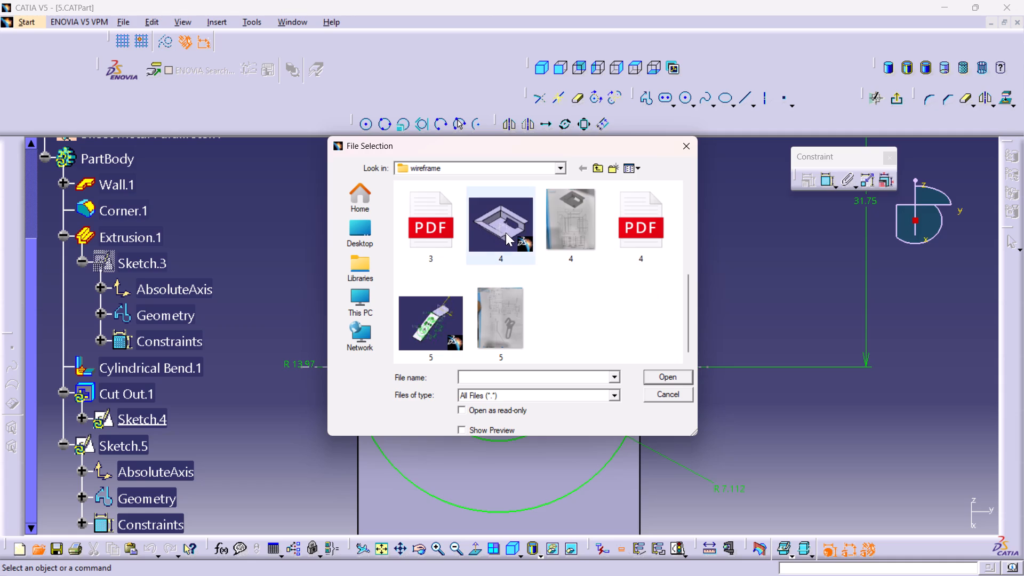
{"action": "double_click", "coordinate": [506, 232]}
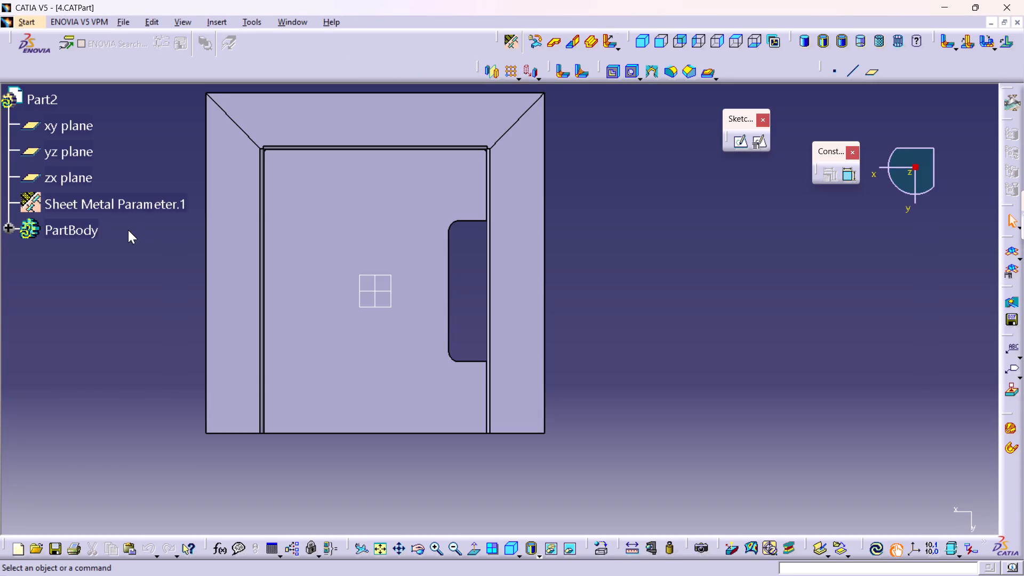
Expand the PartBody of part 4 in the specification tree and open Sketch.2 under Wall.2.
{"action": "scroll", "coordinate": [79, 177], "scroll_direction": "up", "scroll_amount": 1}
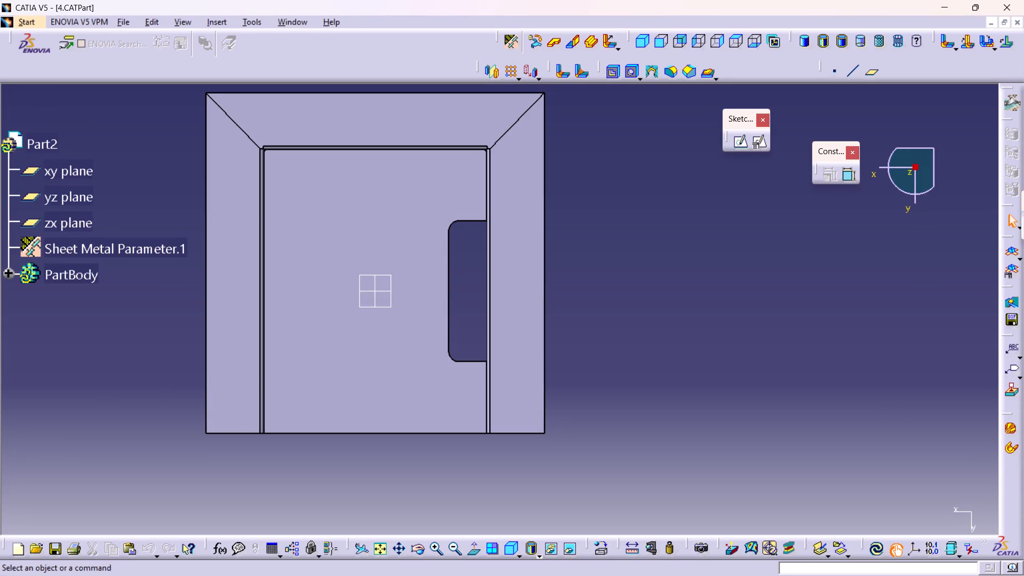
{"action": "left_click", "coordinate": [3, 271]}
{"action": "left_click", "coordinate": [10, 271]}
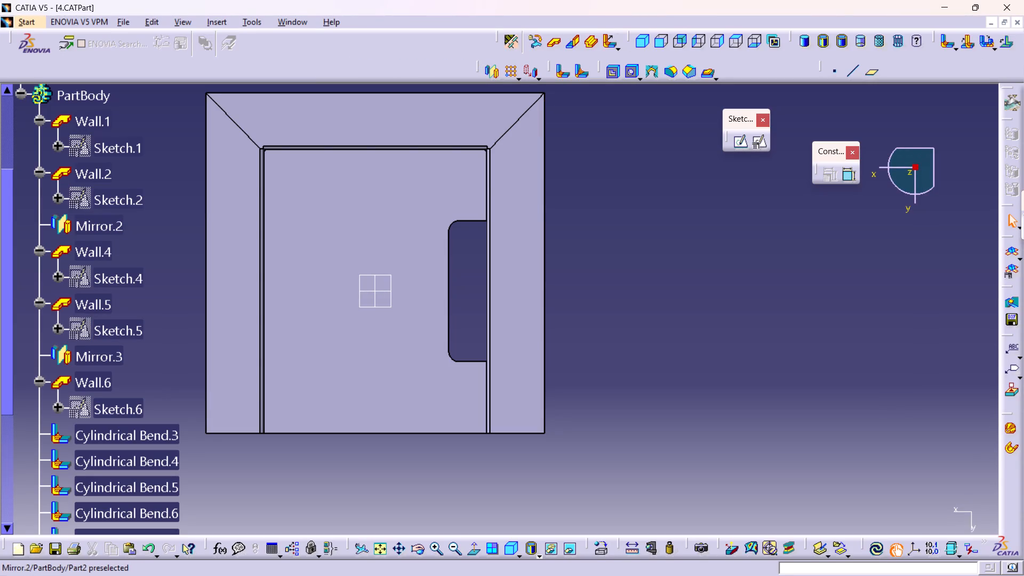
{"action": "double_click", "coordinate": [112, 201]}
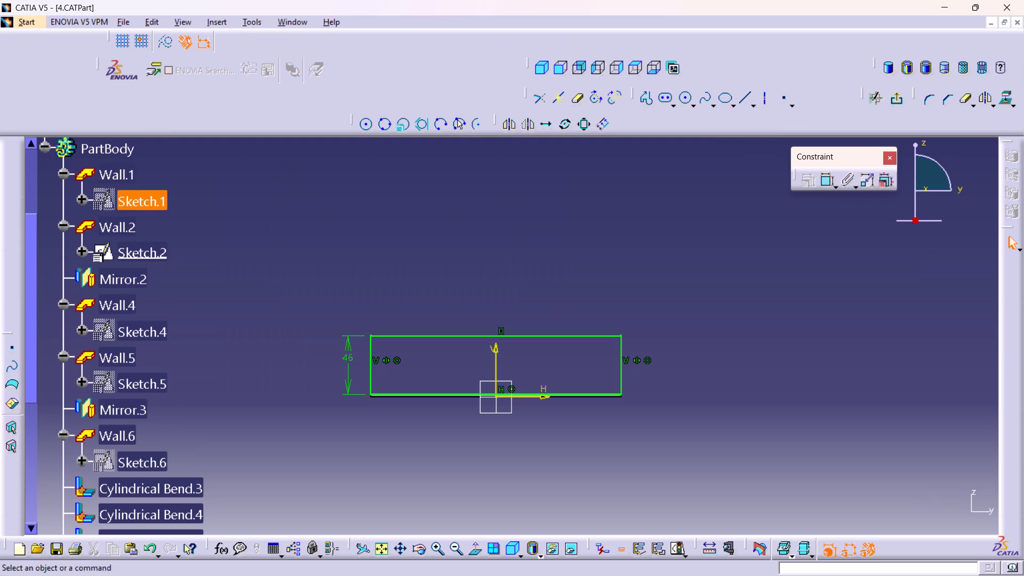
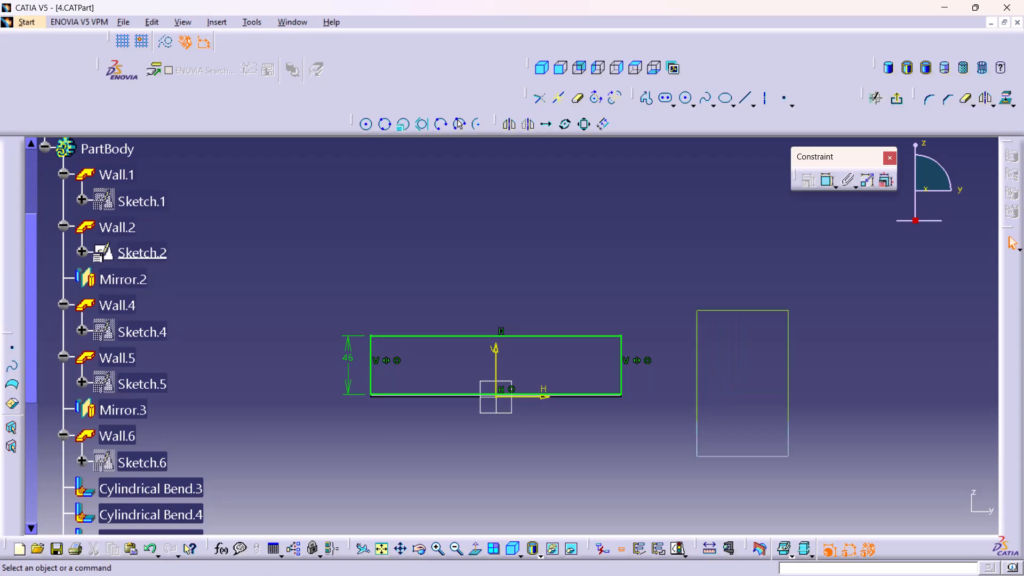
Leave Sketch.2 and close part 4, saving its changes.
{"action": "left_click", "coordinate": [893, 97]}
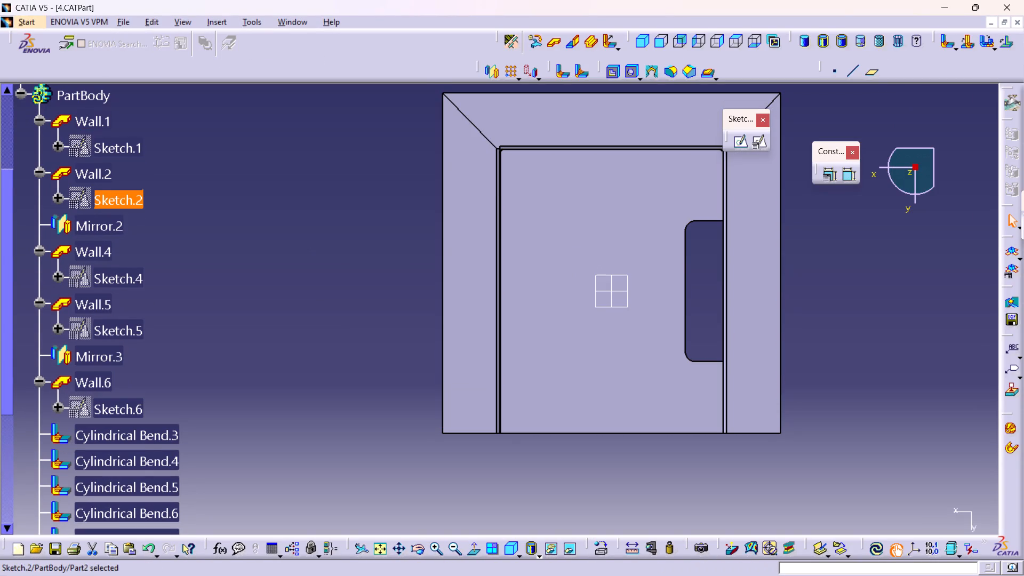
{"action": "left_click", "coordinate": [1020, 22]}
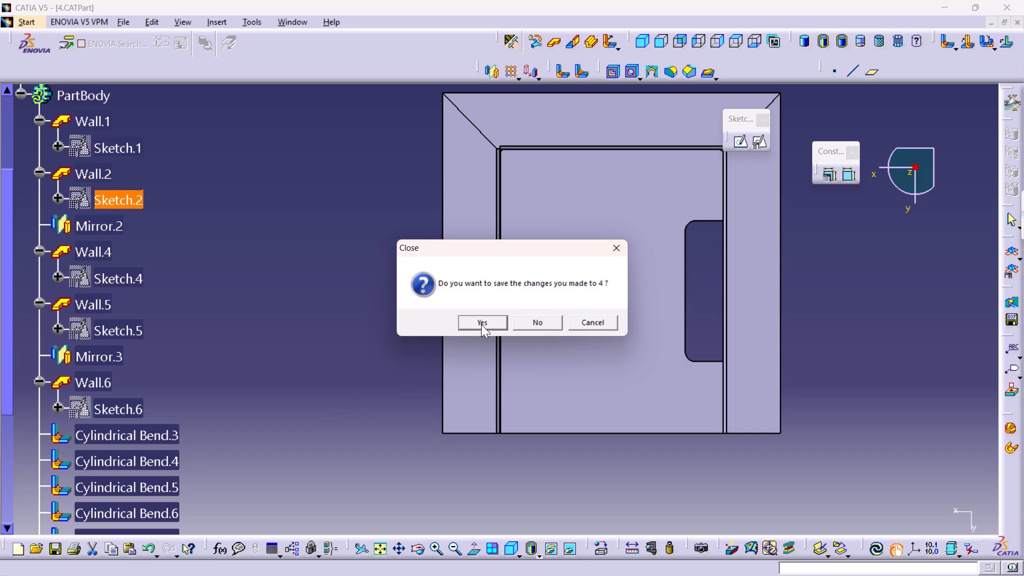
{"action": "left_click", "coordinate": [481, 324]}
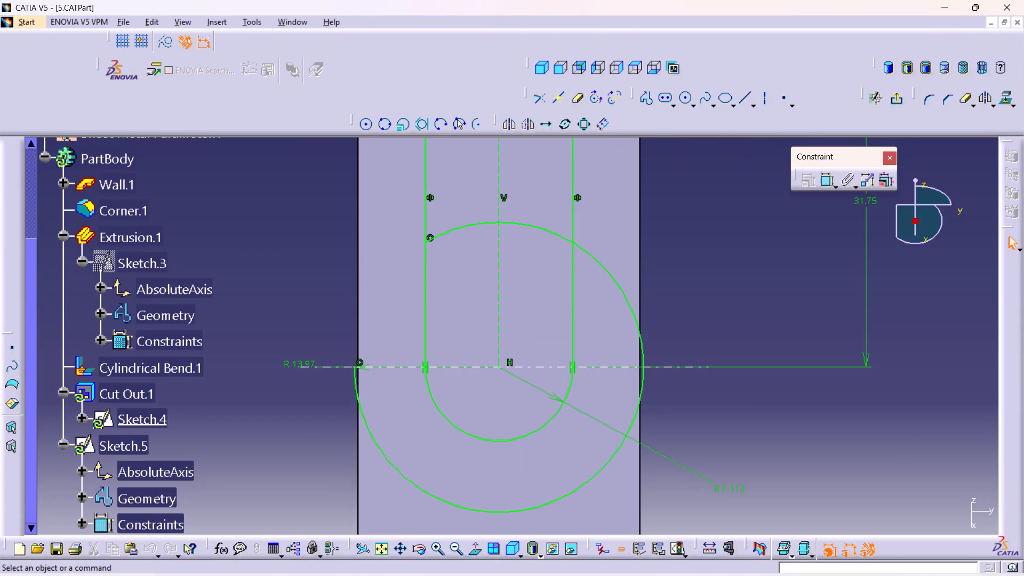
Trim the rest of the 13.97 mm radius circle above the horizontal axis in Sketch.4, leave the sketch and update the part.
{"action": "double_click", "coordinate": [578, 94]}
{"action": "left_click", "coordinate": [535, 227]}
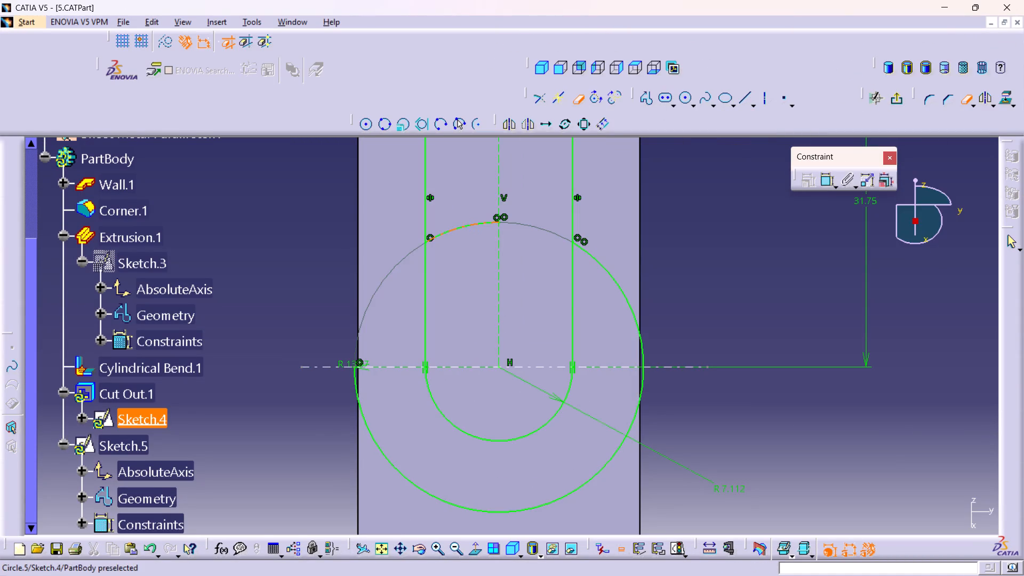
{"action": "left_click", "coordinate": [462, 226]}
{"action": "left_click", "coordinate": [608, 273]}
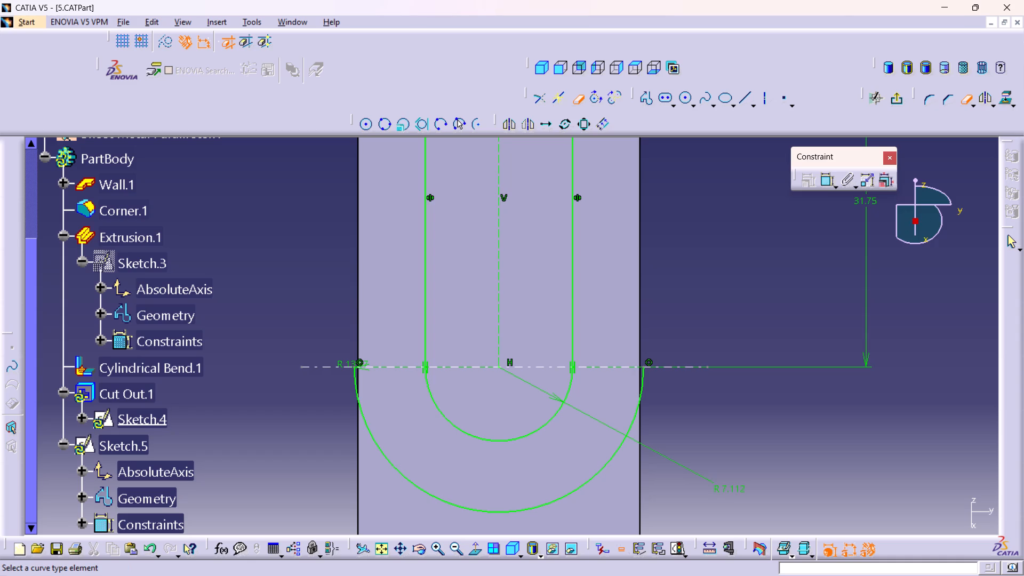
{"action": "left_click", "coordinate": [903, 97]}
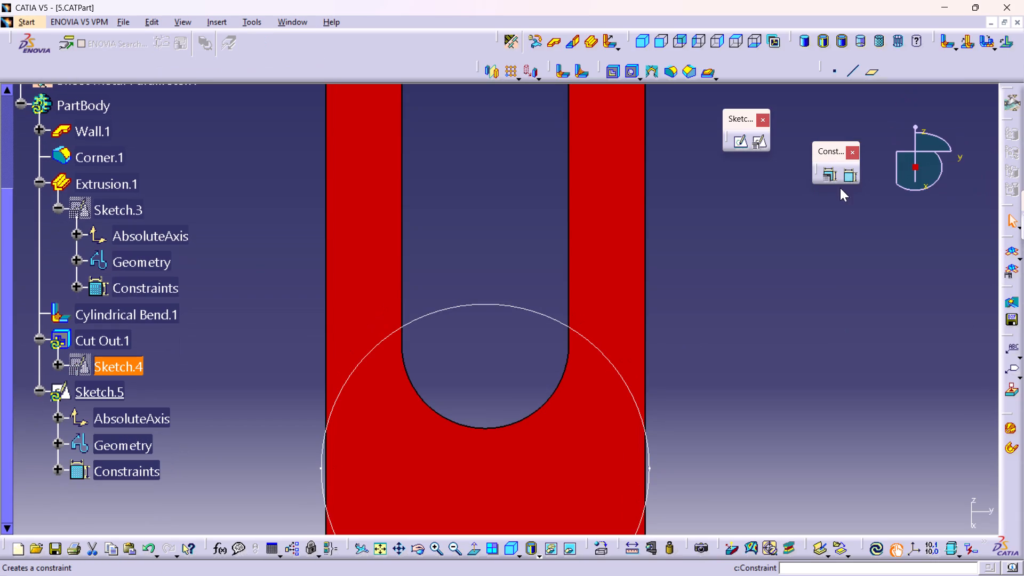
{"action": "left_click", "coordinate": [876, 541]}
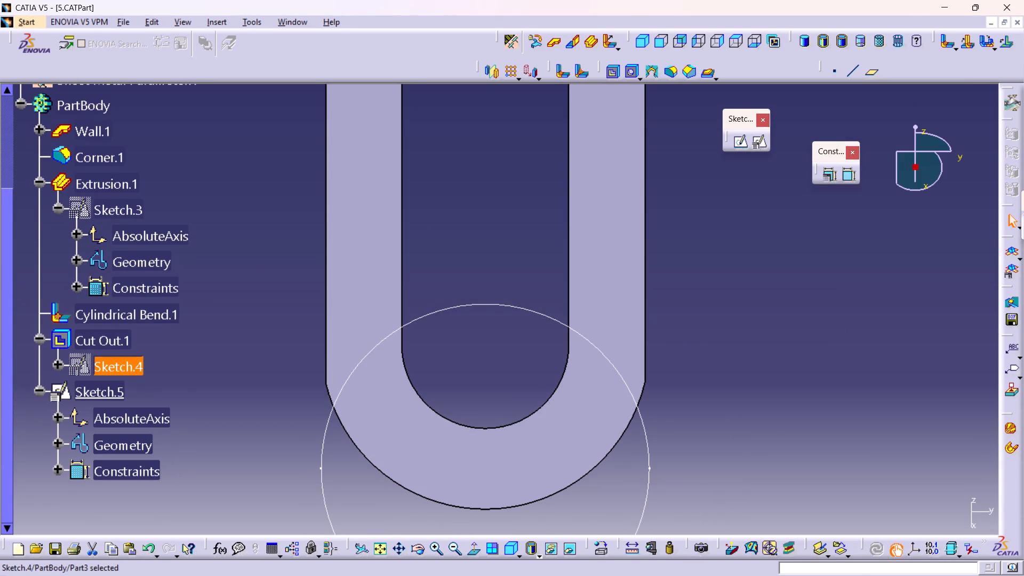
Hide Sketch.5, the leftover circle over the flange's rounded end.
{"action": "middle_click_drag", "start_coordinate": [453, 253], "coordinate": [497, 342]}
{"action": "right_click", "coordinate": [453, 253]}
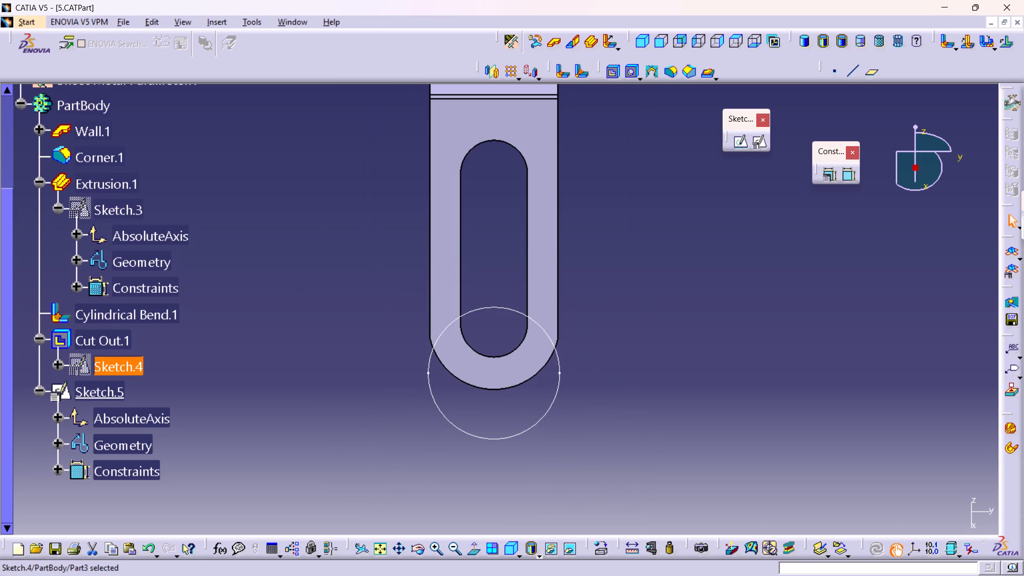
{"action": "right_click", "coordinate": [552, 402]}
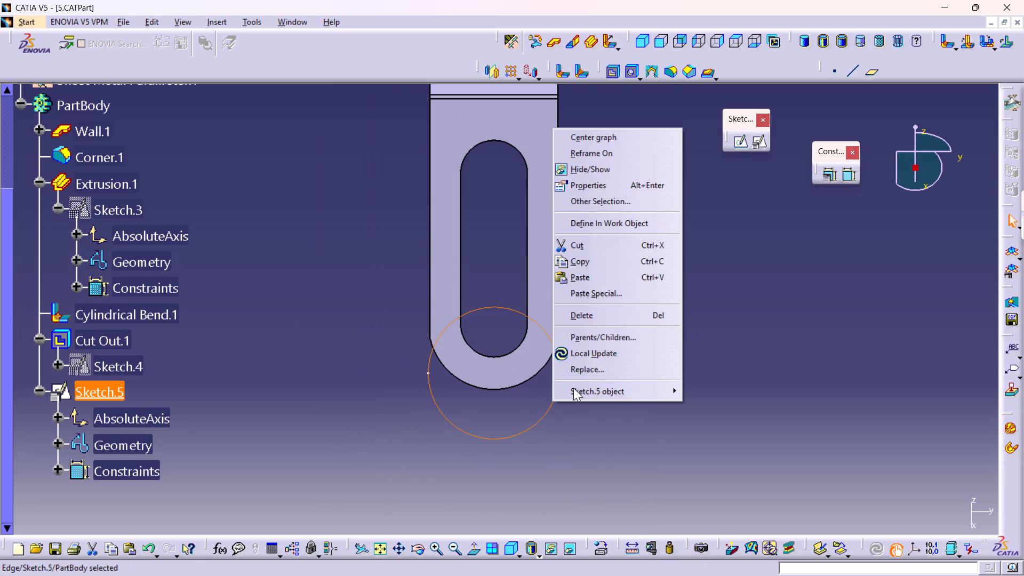
{"action": "left_click", "coordinate": [591, 174]}
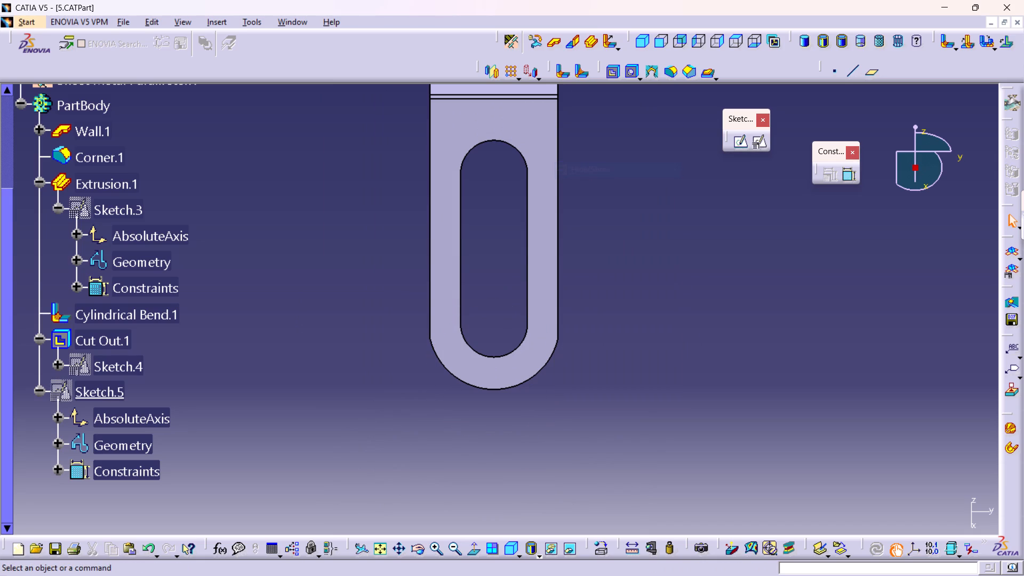
Create a positioned sketch on the slotted flange's front face with implicit origin and orientation.
{"action": "left_click", "coordinate": [544, 281]}
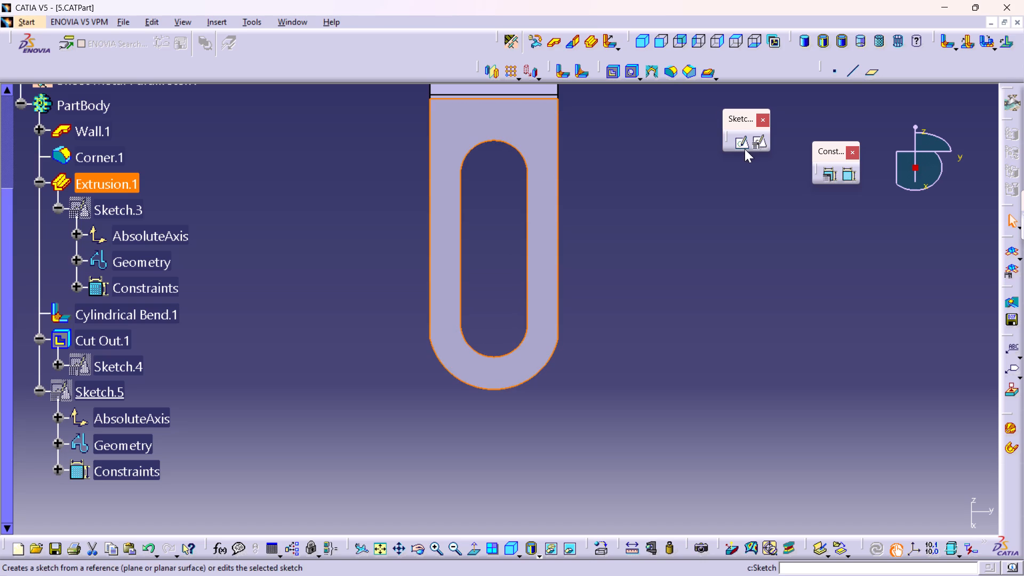
{"action": "left_click", "coordinate": [758, 143]}
{"action": "middle_click_drag", "start_coordinate": [708, 343], "coordinate": [730, 398]}
{"action": "right_click", "coordinate": [708, 343]}
{"action": "left_click", "coordinate": [900, 507]}
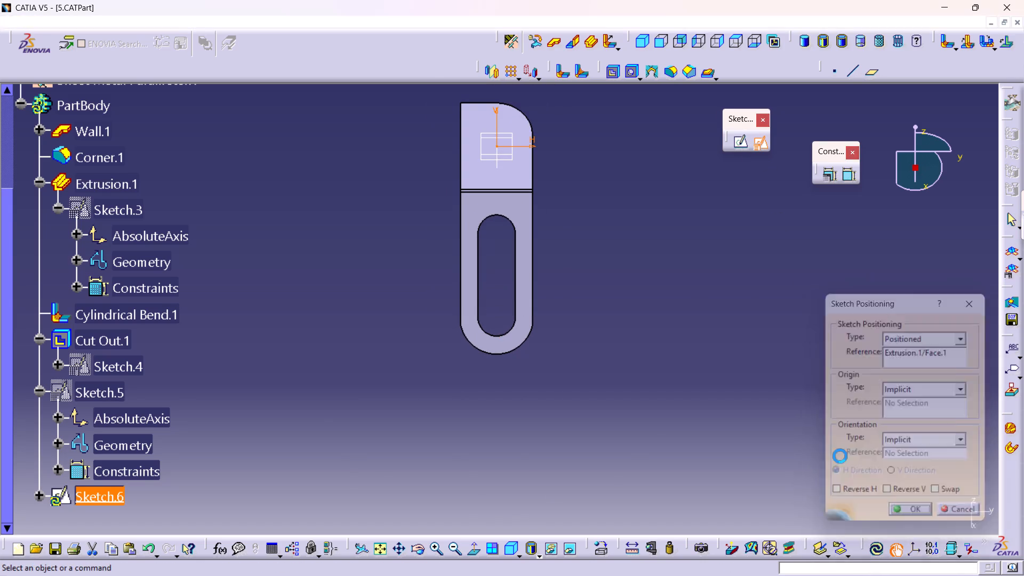
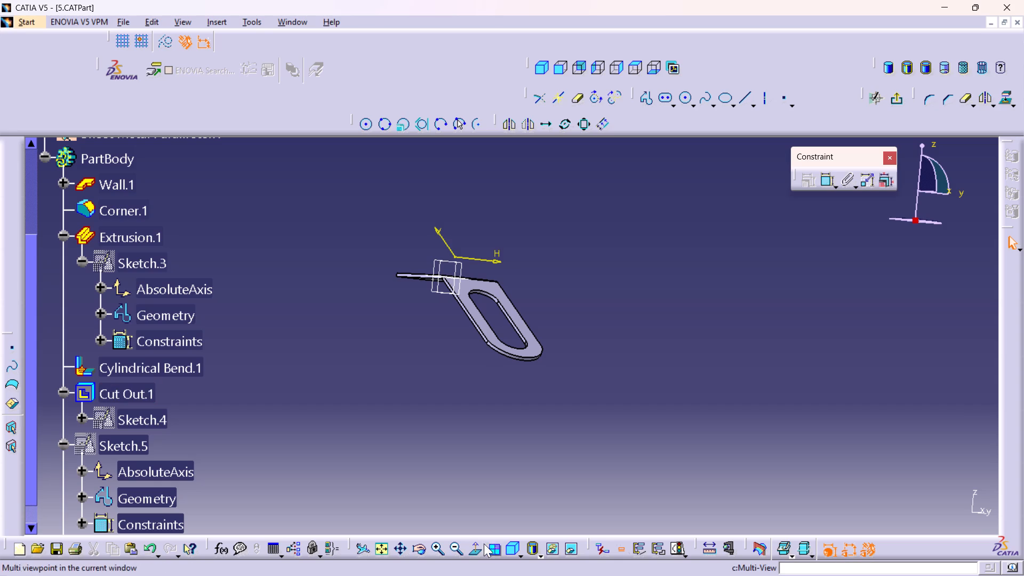
Orient the view normal to the plane of the new positioned sketch.
{"action": "left_click", "coordinate": [470, 555]}
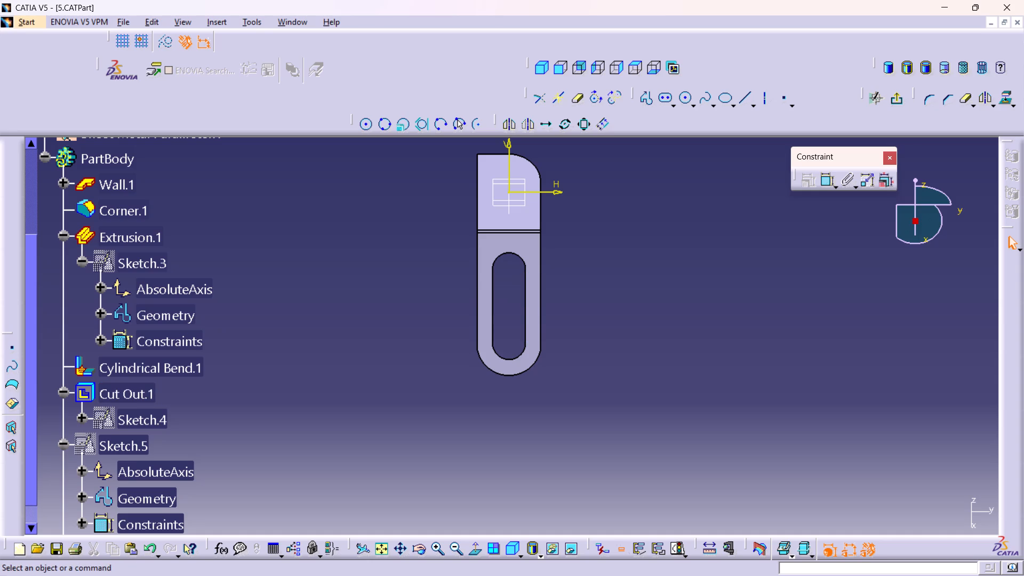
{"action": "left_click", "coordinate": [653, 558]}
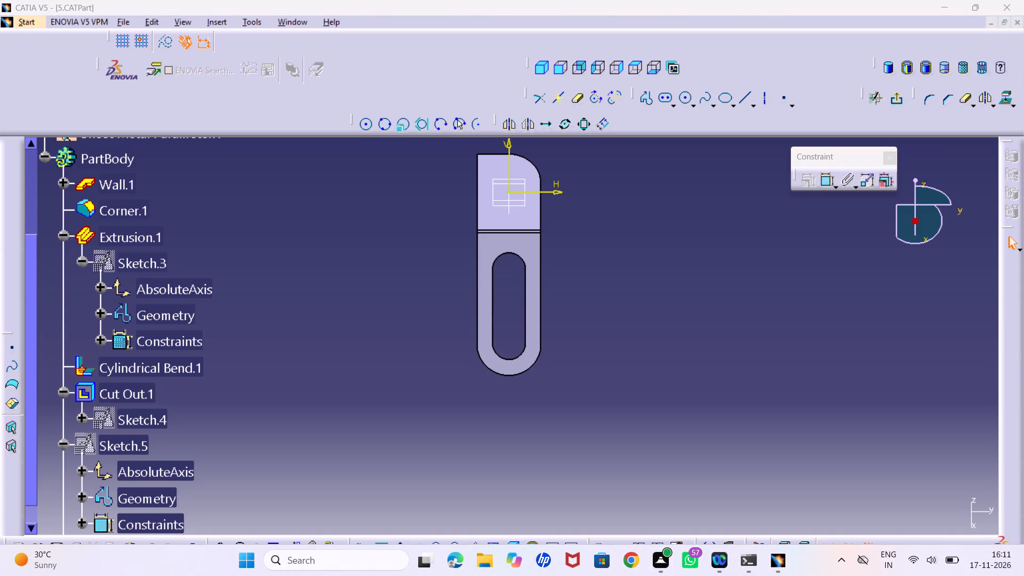
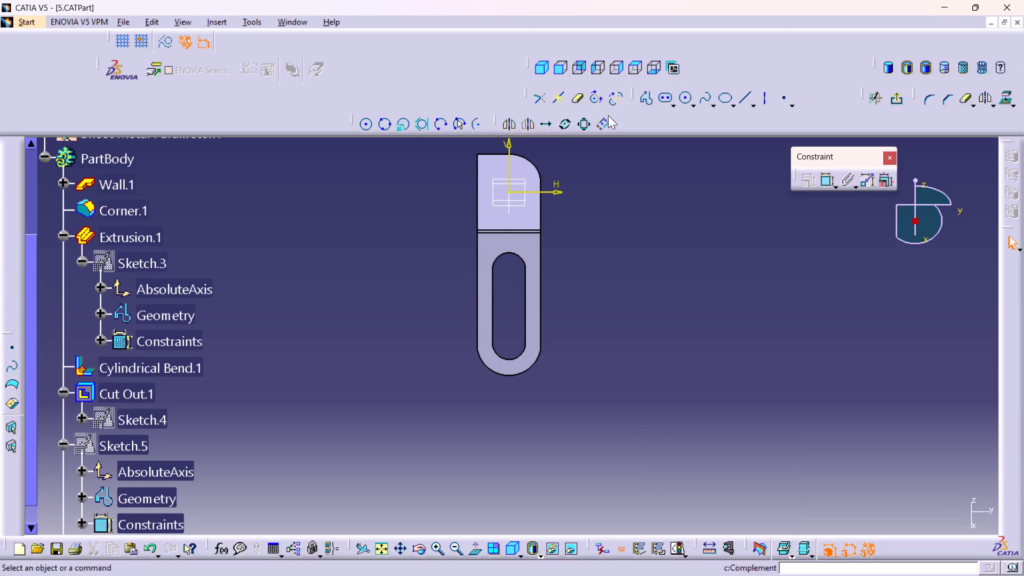
Sketch a horizontal line about 66 mm long with the Profile tool, starting from the sketch's vertical axis at the slot's upper end.
{"action": "left_click", "coordinate": [647, 100]}
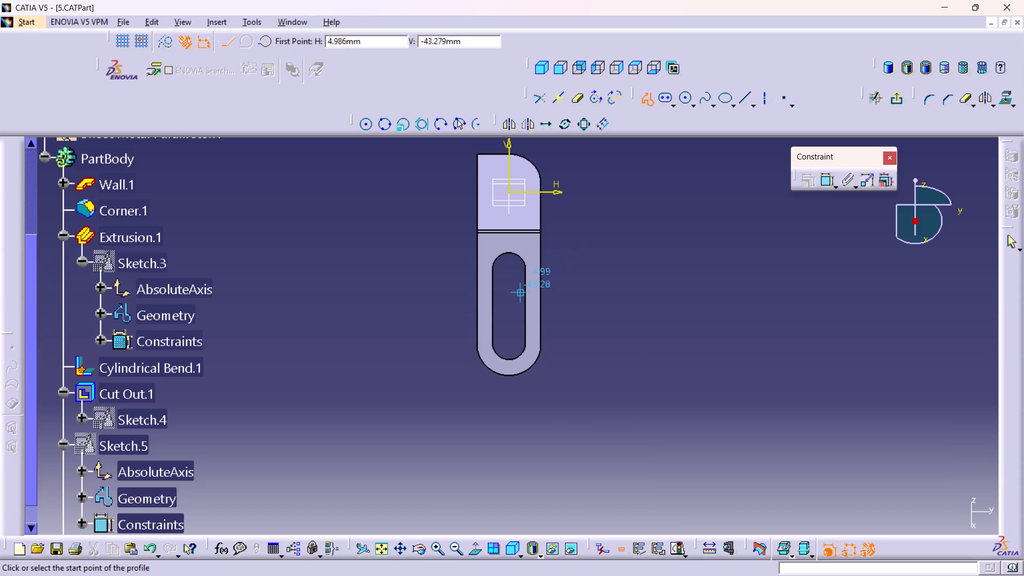
{"action": "left_click", "coordinate": [509, 251]}
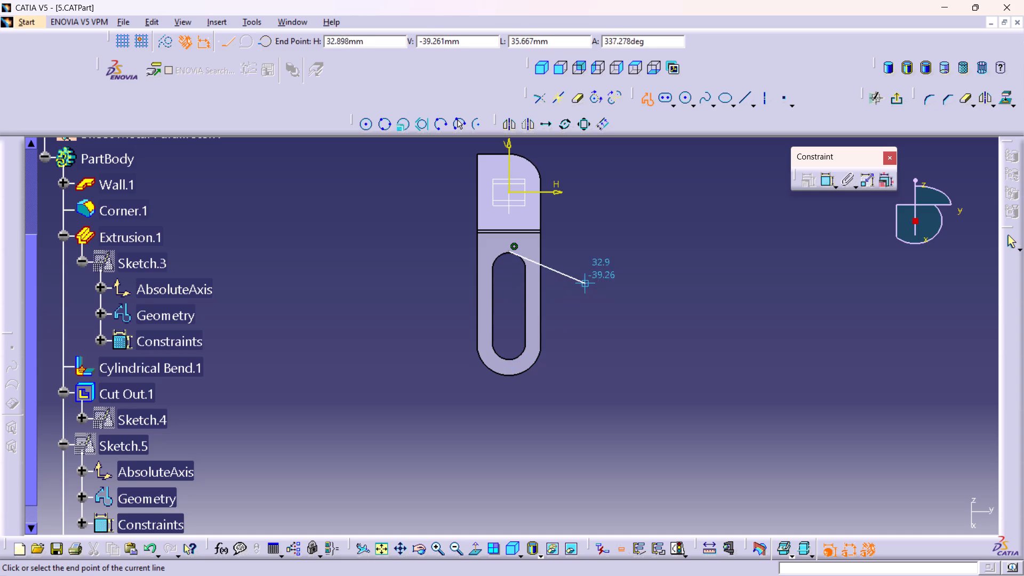
{"action": "left_click", "coordinate": [662, 251]}
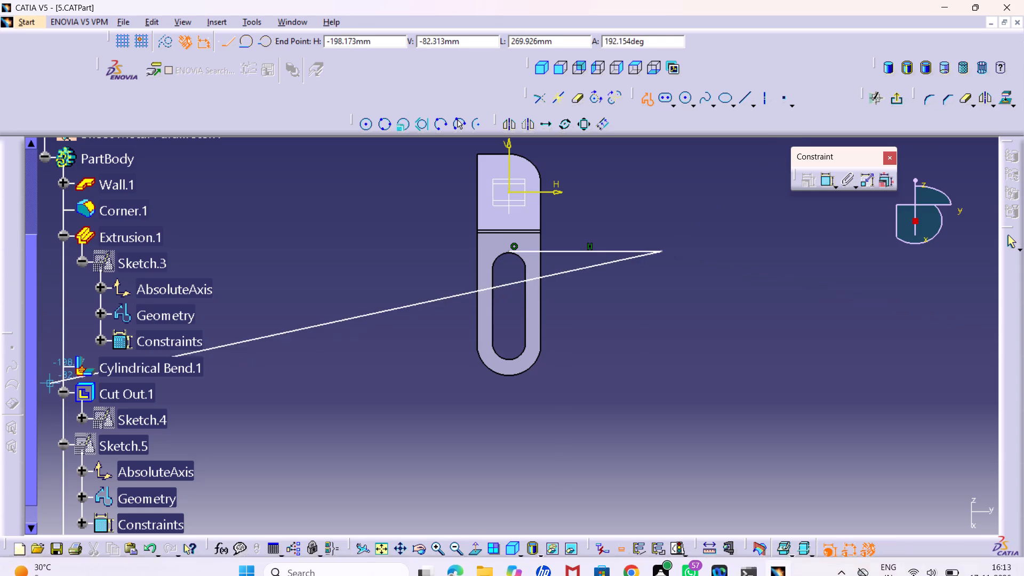
{"action": "left_click", "coordinate": [1016, 242]}
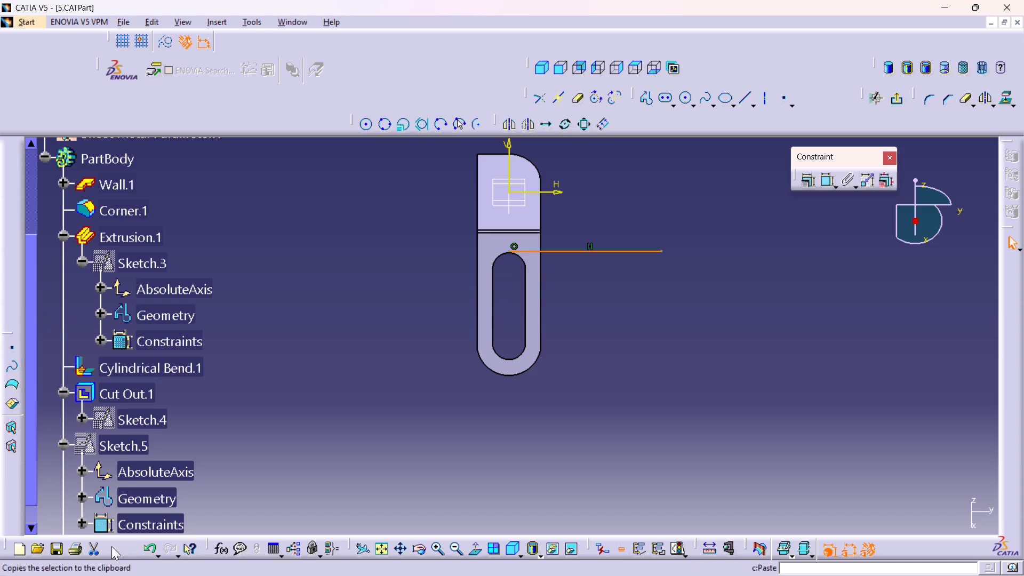
Open the existing part file 4.CATPart from the wireframe folder and inspect it in isometric view.
{"action": "left_click", "coordinate": [37, 553]}
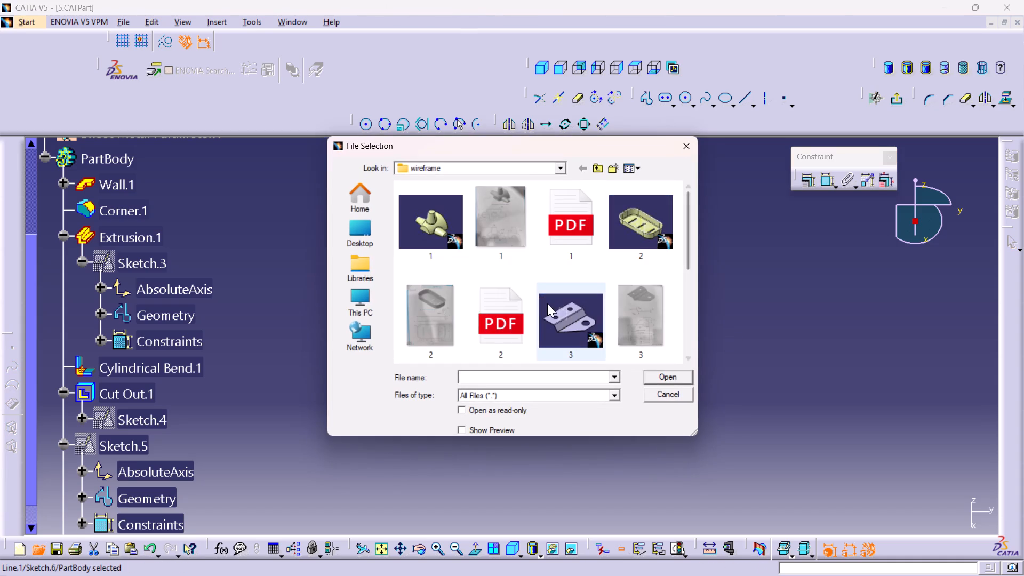
{"action": "scroll", "coordinate": [546, 302], "scroll_direction": "down", "scroll_amount": 2}
{"action": "double_click", "coordinate": [500, 235]}
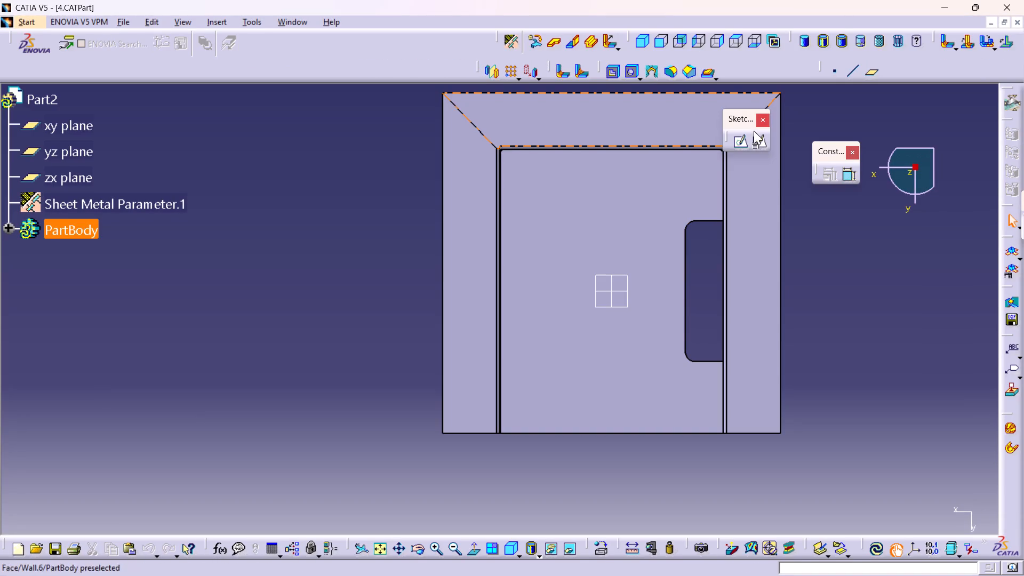
{"action": "left_click", "coordinate": [640, 39]}
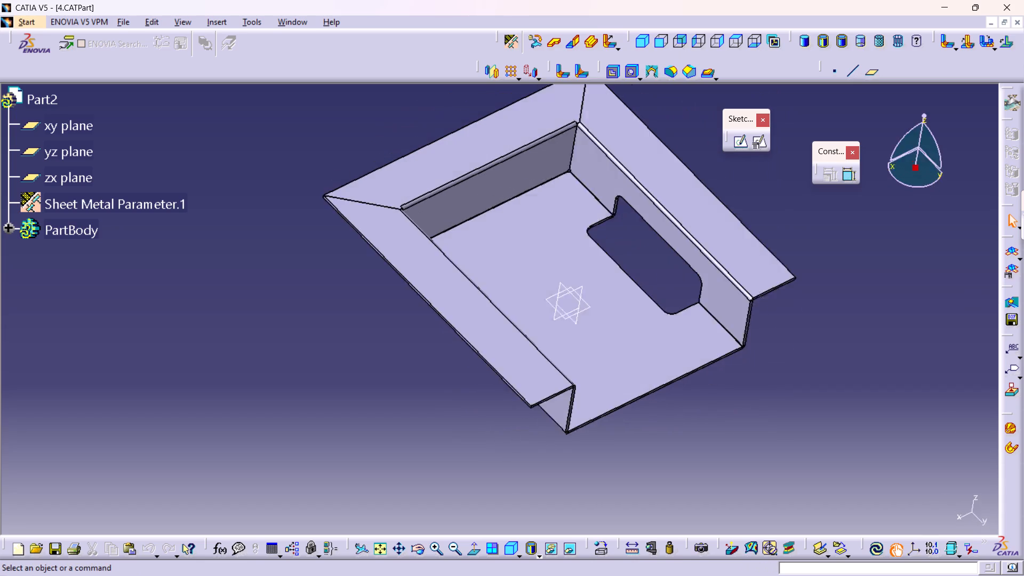
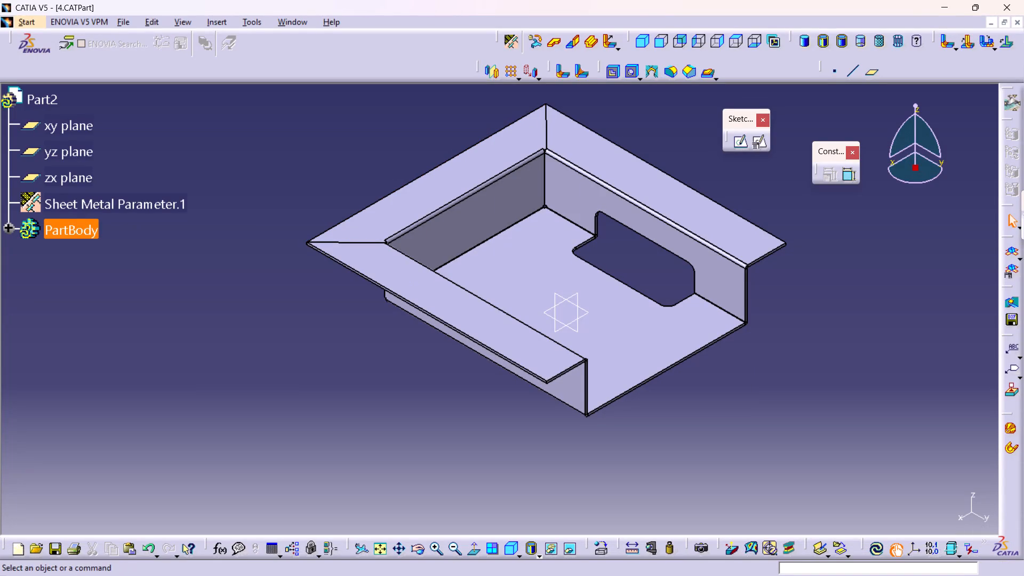
Examine the part's flanges, side walls, corner reliefs and rounded cutout from above and underneath.
{"action": "middle_click_drag", "start_coordinate": [362, 297], "coordinate": [346, 237]}
{"action": "right_click", "coordinate": [362, 297]}
{"action": "middle_click_drag", "start_coordinate": [421, 225], "coordinate": [374, 298]}
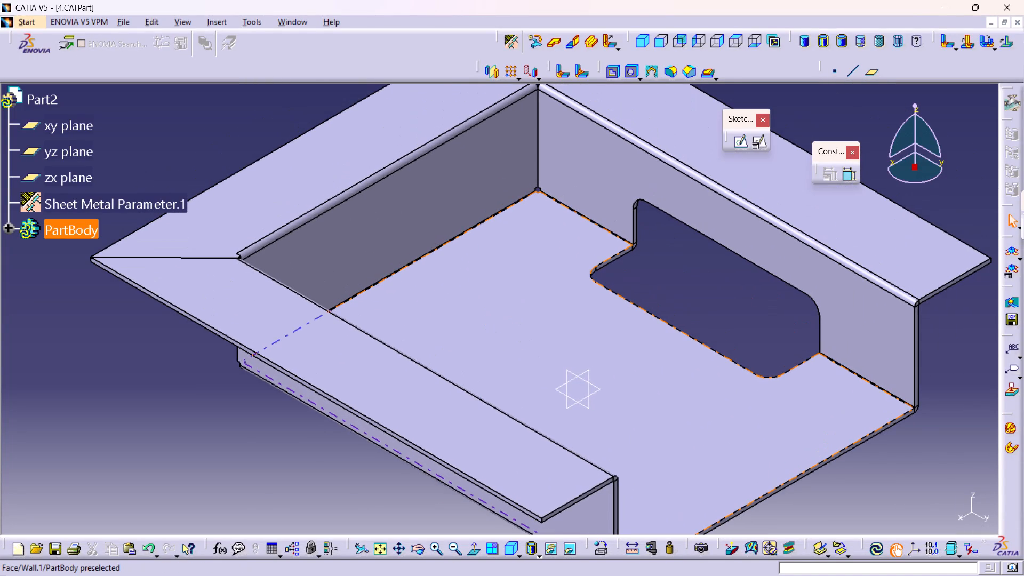
{"action": "middle_click_drag", "start_coordinate": [500, 395], "coordinate": [461, 339]}
{"action": "right_click_drag", "start_coordinate": [499, 394], "coordinate": [461, 339]}
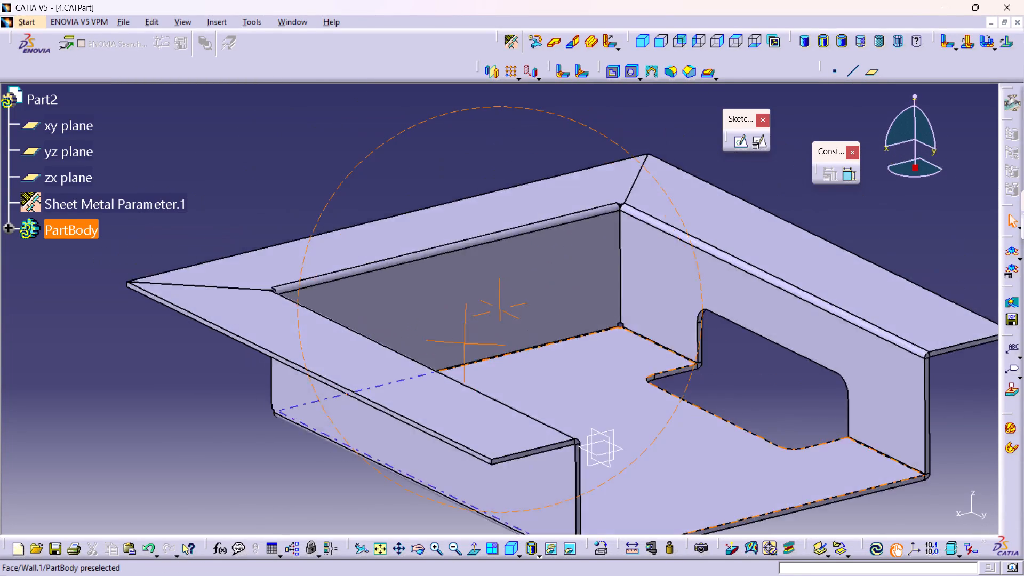
{"action": "right_click_drag", "start_coordinate": [461, 339], "coordinate": [453, 260]}
{"action": "middle_click_drag", "start_coordinate": [461, 339], "coordinate": [453, 260]}
{"action": "middle_click_drag", "start_coordinate": [505, 447], "coordinate": [464, 321]}
{"action": "right_click_drag", "start_coordinate": [500, 437], "coordinate": [465, 325]}
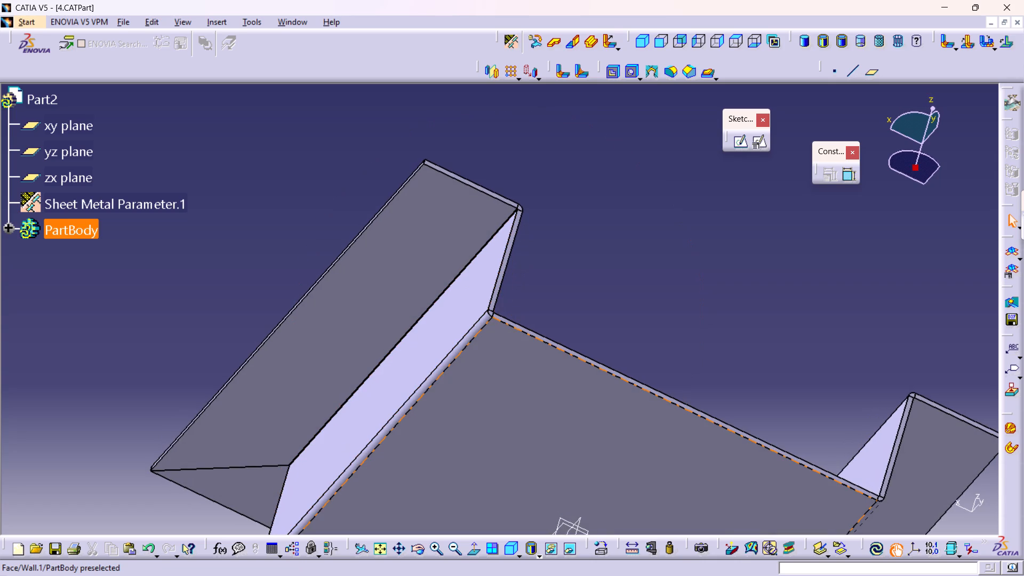
{"action": "middle_click_drag", "start_coordinate": [663, 467], "coordinate": [586, 395]}
{"action": "middle_click_drag", "start_coordinate": [356, 396], "coordinate": [351, 389]}
{"action": "right_click_drag", "start_coordinate": [351, 391], "coordinate": [610, 311]}
{"action": "middle_click_drag", "start_coordinate": [351, 389], "coordinate": [610, 311]}
{"action": "middle_click_drag", "start_coordinate": [365, 438], "coordinate": [373, 349]}
{"action": "middle_click_drag", "start_coordinate": [340, 399], "coordinate": [390, 264]}
{"action": "right_click_drag", "start_coordinate": [335, 396], "coordinate": [390, 264]}
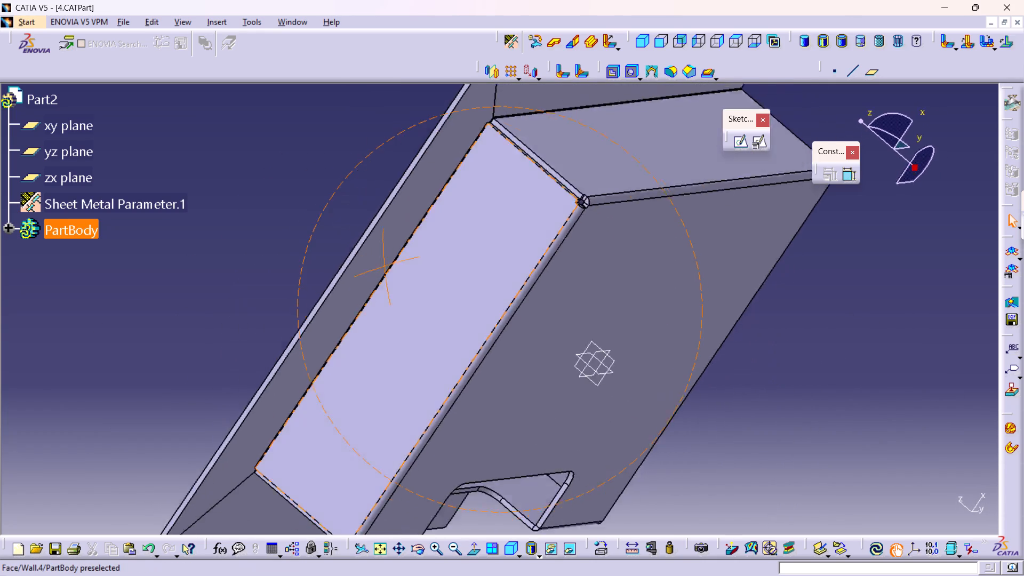
{"action": "right_click_drag", "start_coordinate": [390, 264], "coordinate": [443, 252]}
{"action": "middle_click_drag", "start_coordinate": [390, 264], "coordinate": [443, 252]}
{"action": "middle_click_drag", "start_coordinate": [278, 498], "coordinate": [306, 368]}
{"action": "middle_click_drag", "start_coordinate": [294, 403], "coordinate": [353, 267]}
{"action": "right_click_drag", "start_coordinate": [294, 402], "coordinate": [353, 267]}
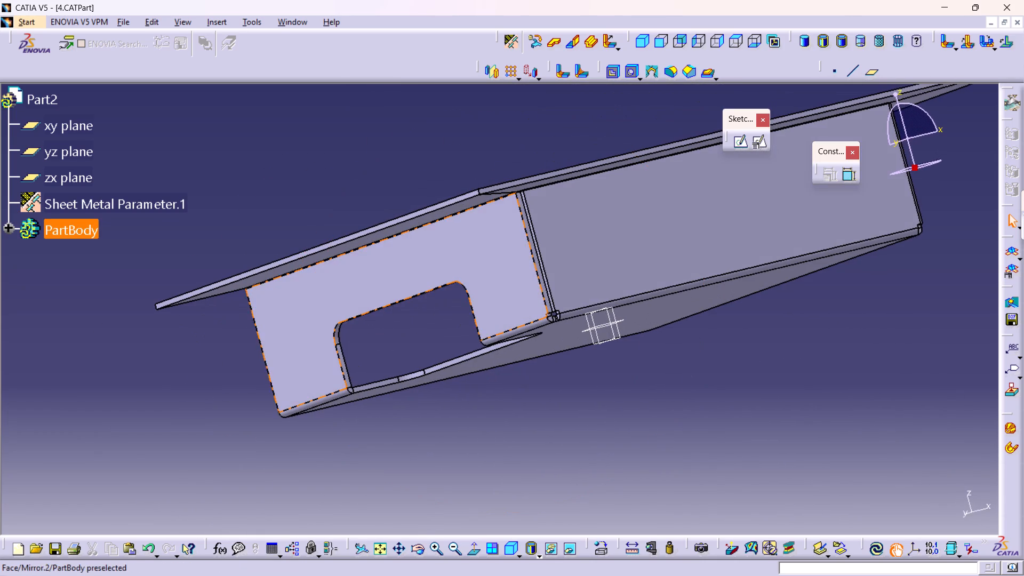
{"action": "middle_click_drag", "start_coordinate": [442, 187], "coordinate": [335, 137]}
{"action": "right_click_drag", "start_coordinate": [442, 187], "coordinate": [335, 137]}
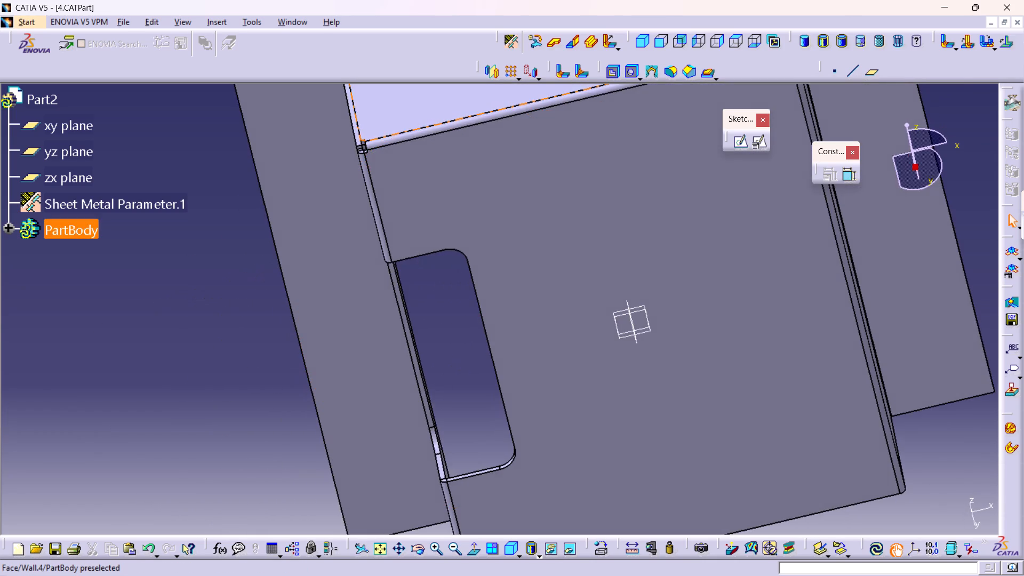
{"action": "middle_click_drag", "start_coordinate": [477, 103], "coordinate": [467, 318]}
Expand the PartBody's feature history and review its walls, bends, corner reliefs and cutout against the geometry.
{"action": "left_click", "coordinate": [11, 230]}
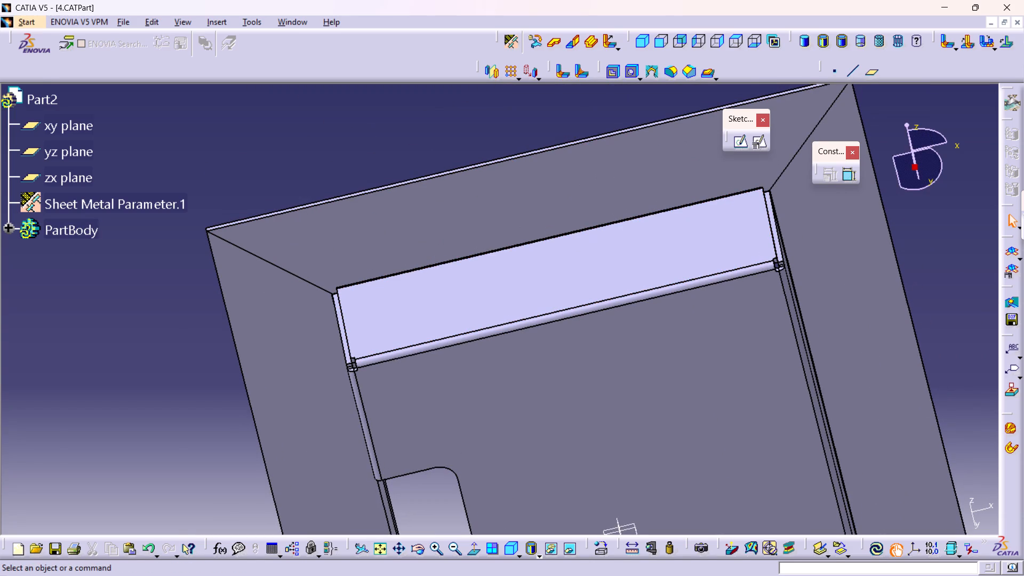
{"action": "scroll", "coordinate": [65, 411], "scroll_direction": "down", "scroll_amount": 2}
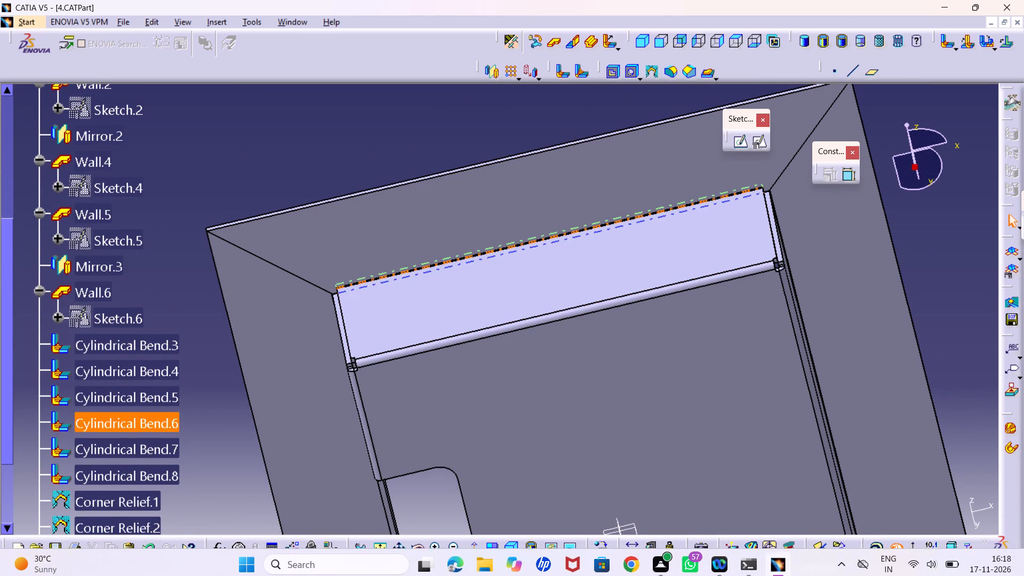
{"action": "scroll", "coordinate": [93, 414], "scroll_direction": "down", "scroll_amount": 3}
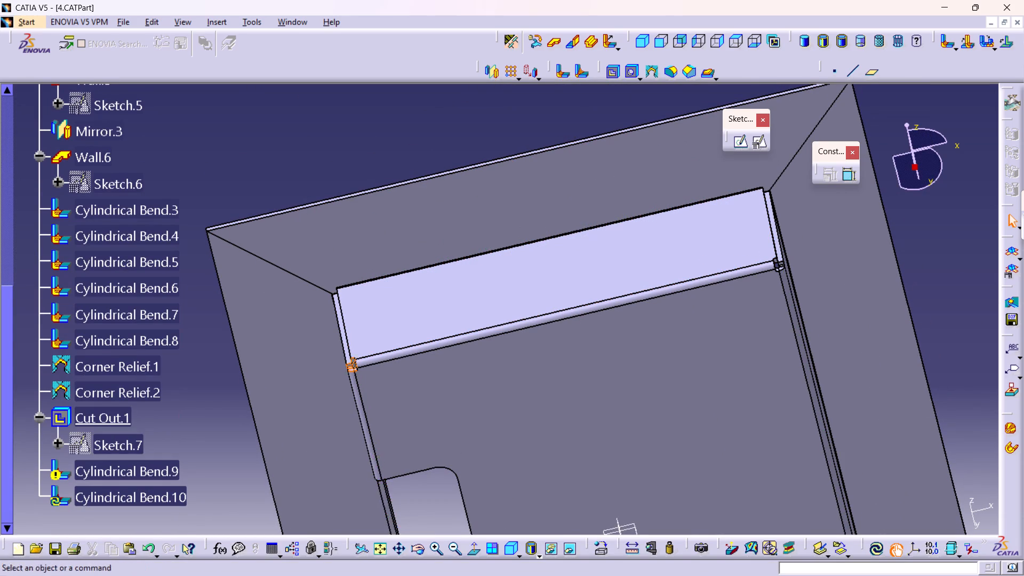
{"action": "middle_click_drag", "start_coordinate": [617, 224], "coordinate": [618, 224]}
{"action": "right_click_drag", "start_coordinate": [617, 224], "coordinate": [618, 224]}
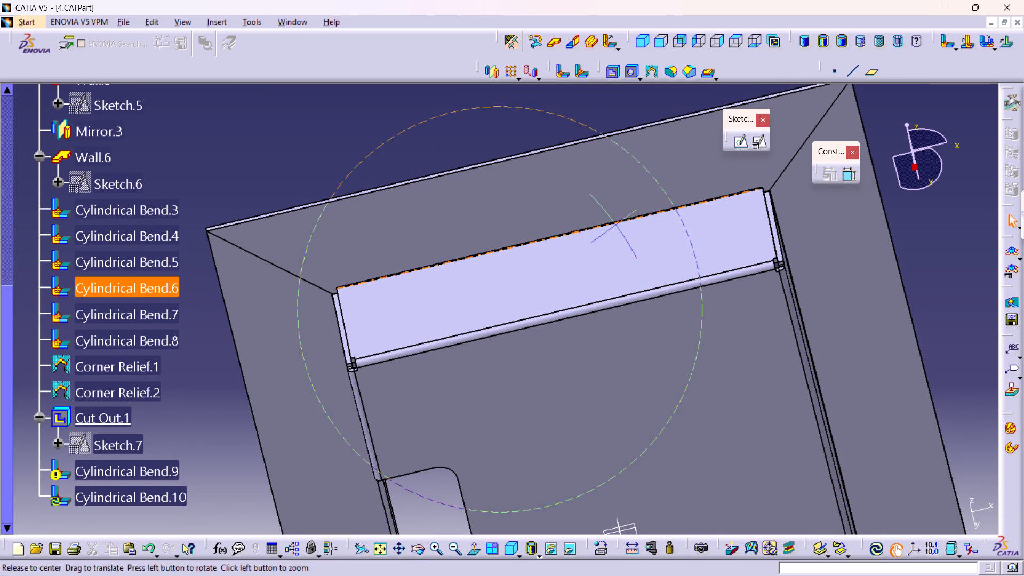
{"action": "right_click_drag", "start_coordinate": [618, 224], "coordinate": [364, 416]}
{"action": "middle_click_drag", "start_coordinate": [618, 224], "coordinate": [323, 366]}
{"action": "middle_click_drag", "start_coordinate": [277, 283], "coordinate": [383, 111]}
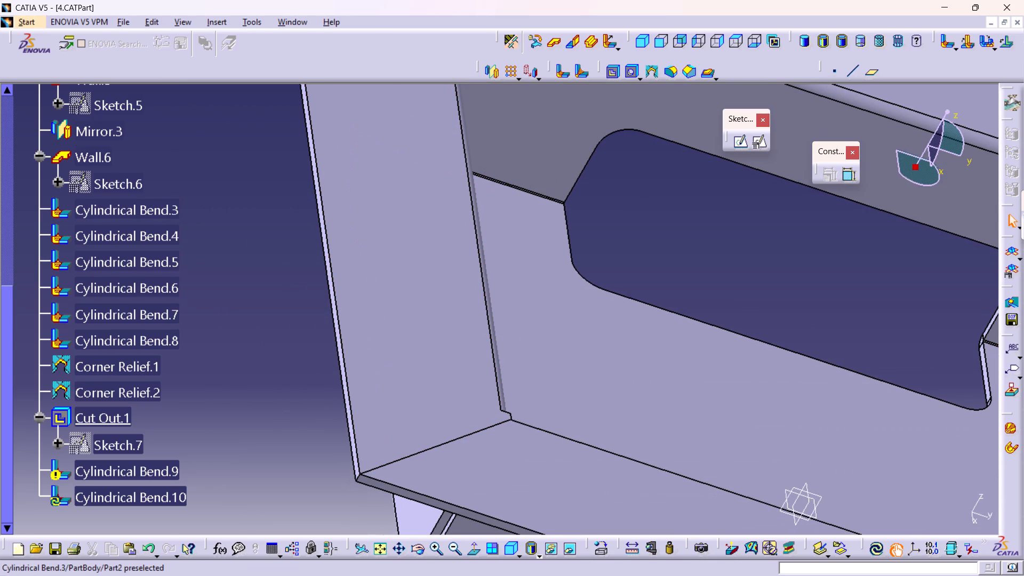
{"action": "middle_click_drag", "start_coordinate": [600, 215], "coordinate": [646, 333]}
{"action": "right_click", "coordinate": [600, 215]}
{"action": "middle_click_drag", "start_coordinate": [634, 383], "coordinate": [444, 333]}
{"action": "right_click_drag", "start_coordinate": [631, 383], "coordinate": [444, 333]}
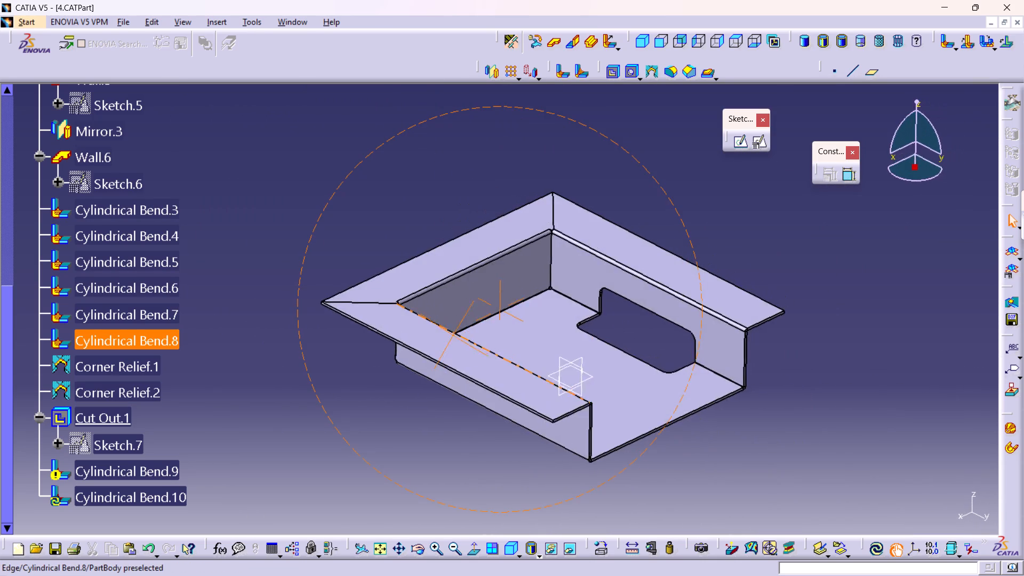
{"action": "right_click_drag", "start_coordinate": [444, 333], "coordinate": [414, 321]}
{"action": "middle_click_drag", "start_coordinate": [444, 333], "coordinate": [402, 317]}
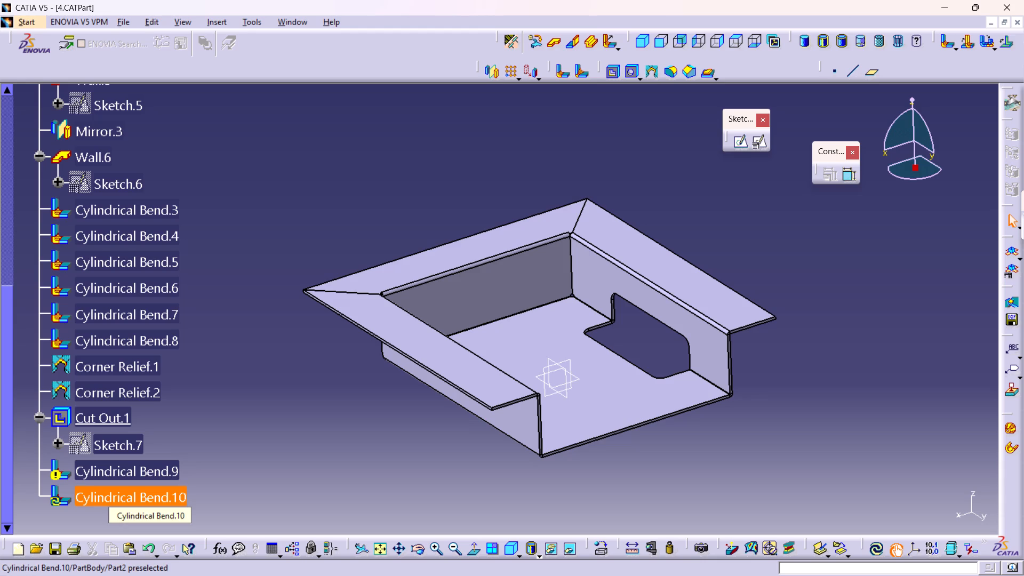
Check the bend definitions of Cylindrical Bend.10 and Cylindrical Bend.9, closing each without changes.
{"action": "double_click", "coordinate": [111, 478]}
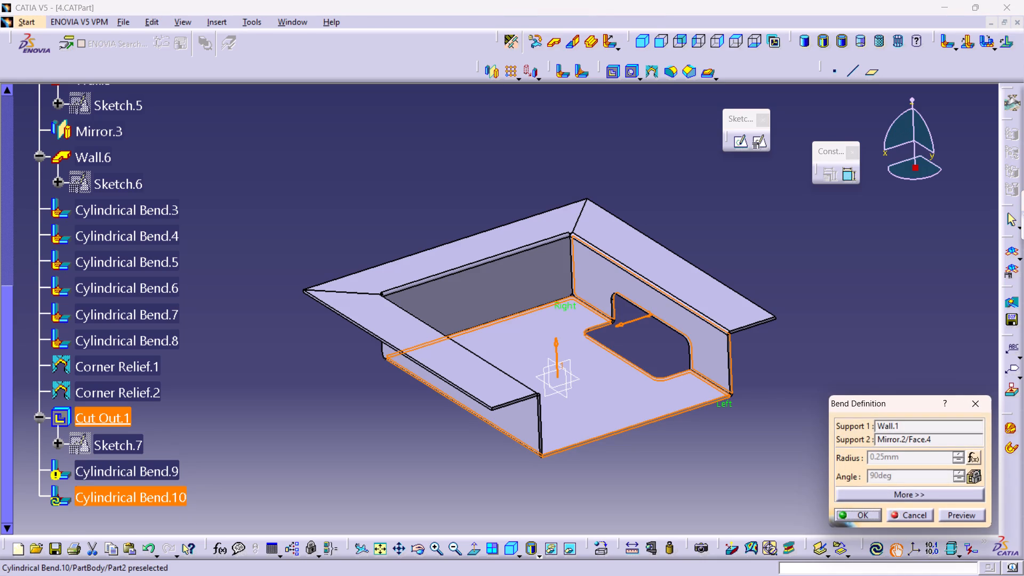
{"action": "double_click", "coordinate": [101, 499]}
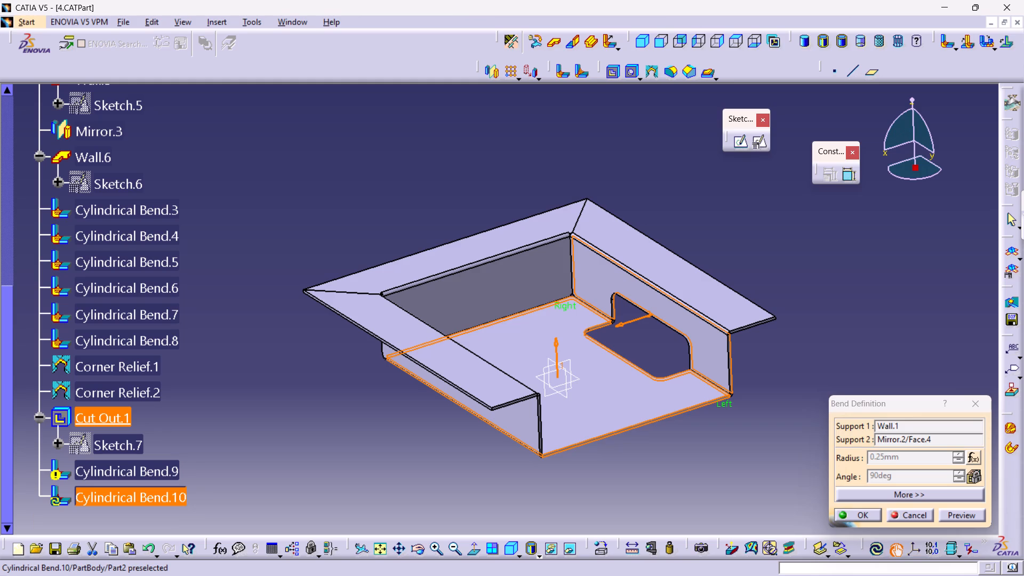
{"action": "double_click", "coordinate": [101, 499]}
{"action": "left_click", "coordinate": [980, 404]}
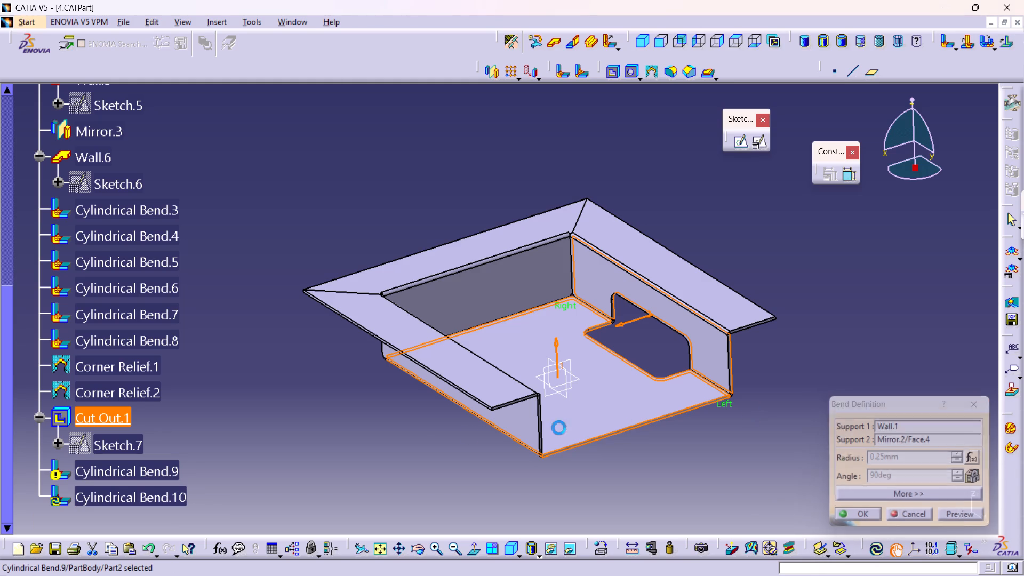
{"action": "double_click", "coordinate": [163, 489]}
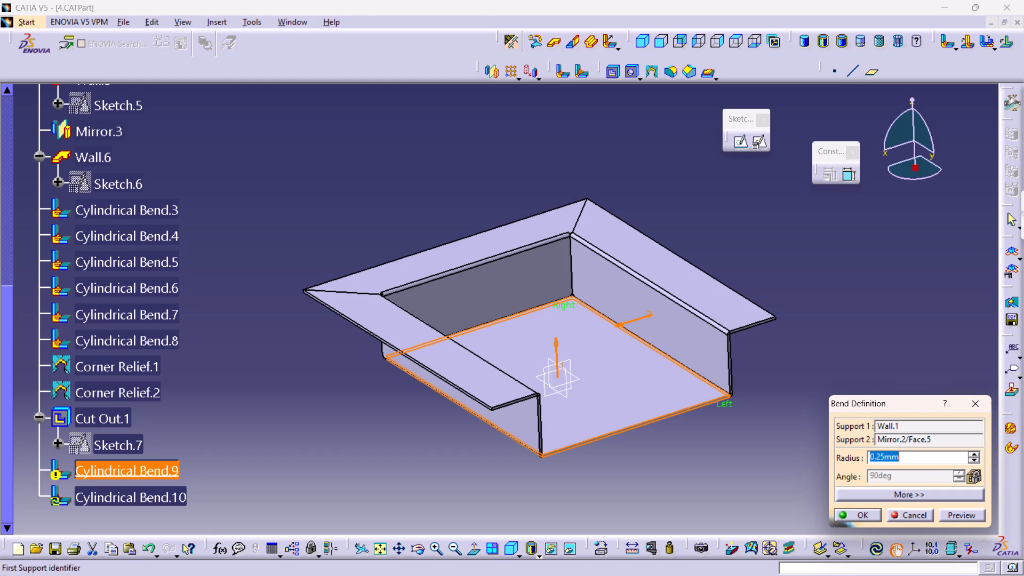
{"action": "left_click", "coordinate": [969, 404]}
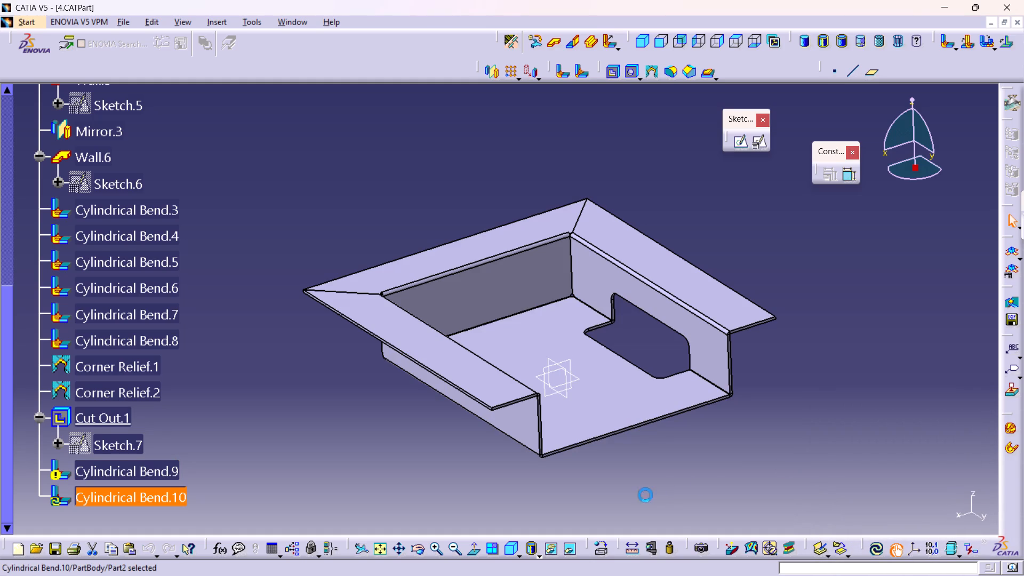
Examine how the bends, corner reliefs and mitred flange corners meet, from underneath, the side and inside the part.
{"action": "middle_click_drag", "start_coordinate": [622, 497], "coordinate": [652, 377]}
{"action": "right_click_drag", "start_coordinate": [616, 451], "coordinate": [652, 377]}
{"action": "middle_click_drag", "start_coordinate": [640, 354], "coordinate": [602, 424]}
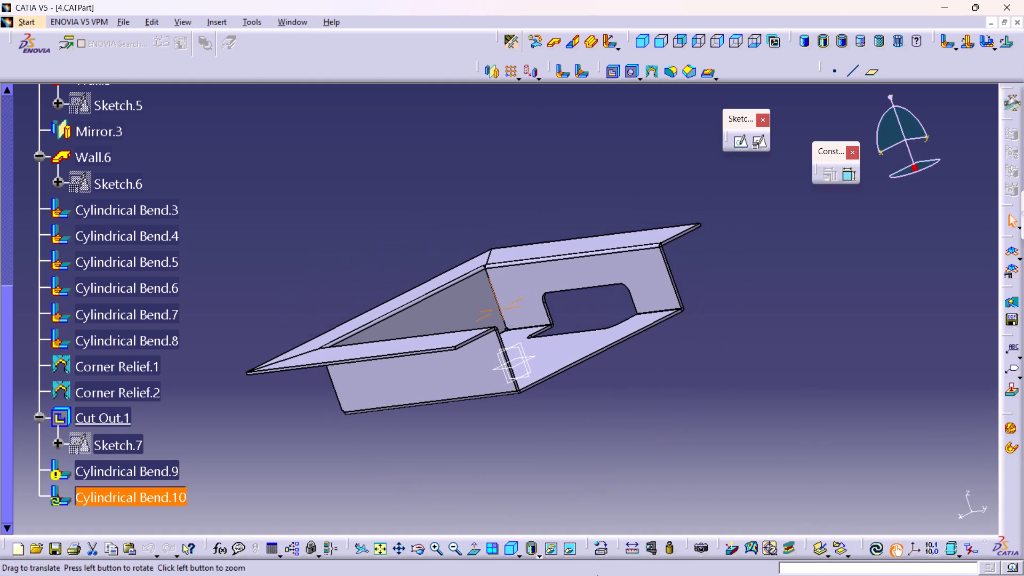
{"action": "middle_click_drag", "start_coordinate": [429, 484], "coordinate": [484, 333]}
{"action": "right_click_drag", "start_coordinate": [425, 475], "coordinate": [484, 333]}
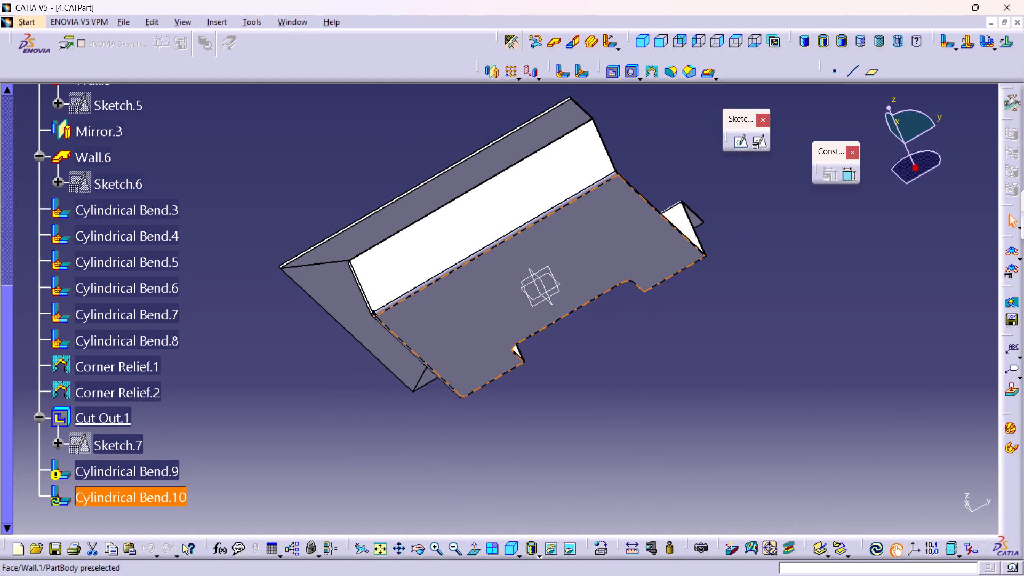
{"action": "middle_click_drag", "start_coordinate": [380, 316], "coordinate": [610, 227]}
{"action": "right_click_drag", "start_coordinate": [382, 294], "coordinate": [610, 227]}
{"action": "scroll", "coordinate": [386, 289], "scroll_direction": "up", "scroll_amount": 1}
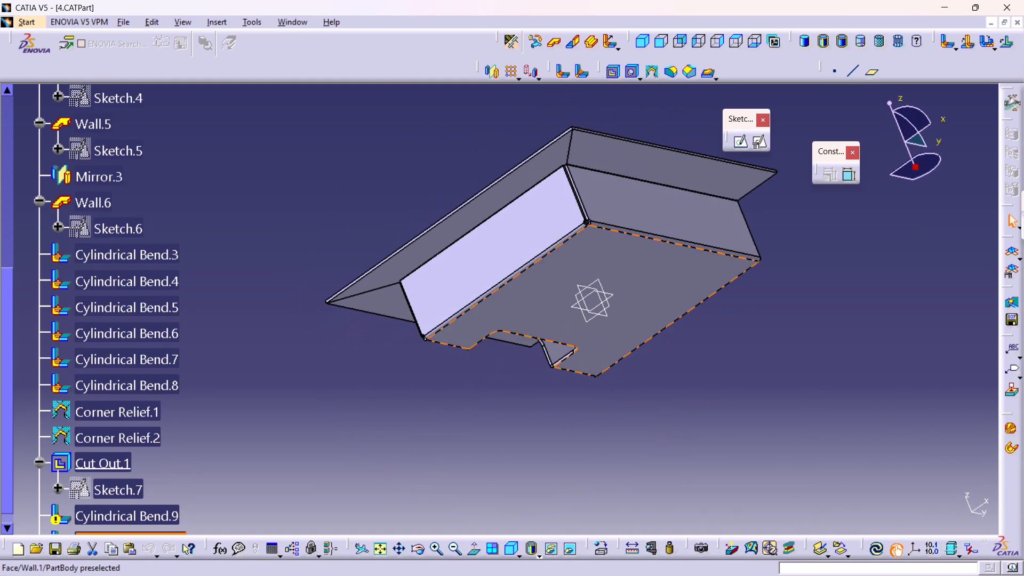
{"action": "middle_click_drag", "start_coordinate": [549, 231], "coordinate": [532, 154]}
{"action": "right_click", "coordinate": [549, 231]}
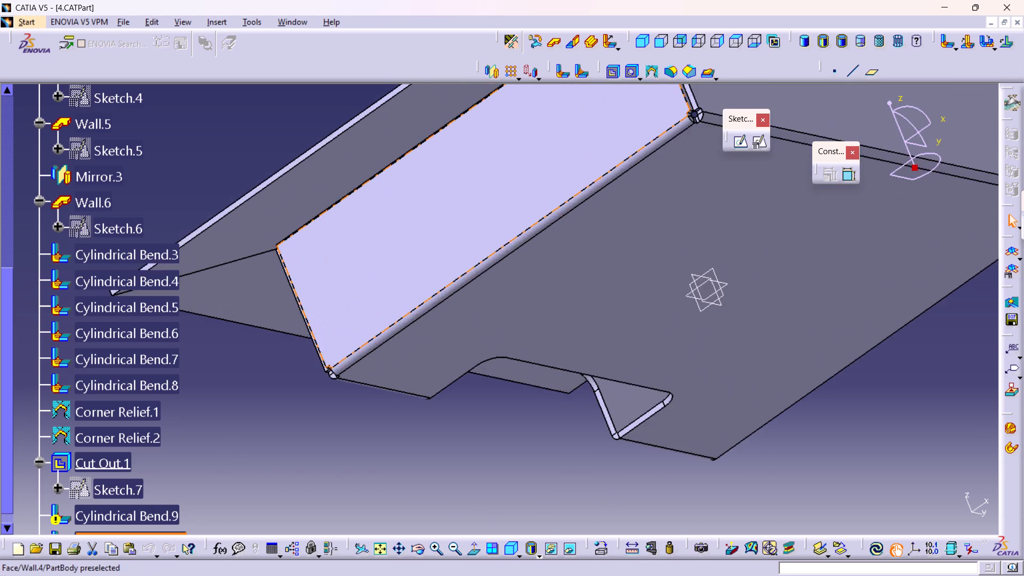
{"action": "middle_click_drag", "start_coordinate": [655, 166], "coordinate": [564, 289]}
{"action": "middle_click_drag", "start_coordinate": [694, 242], "coordinate": [461, 328]}
{"action": "right_click_drag", "start_coordinate": [694, 242], "coordinate": [464, 328]}
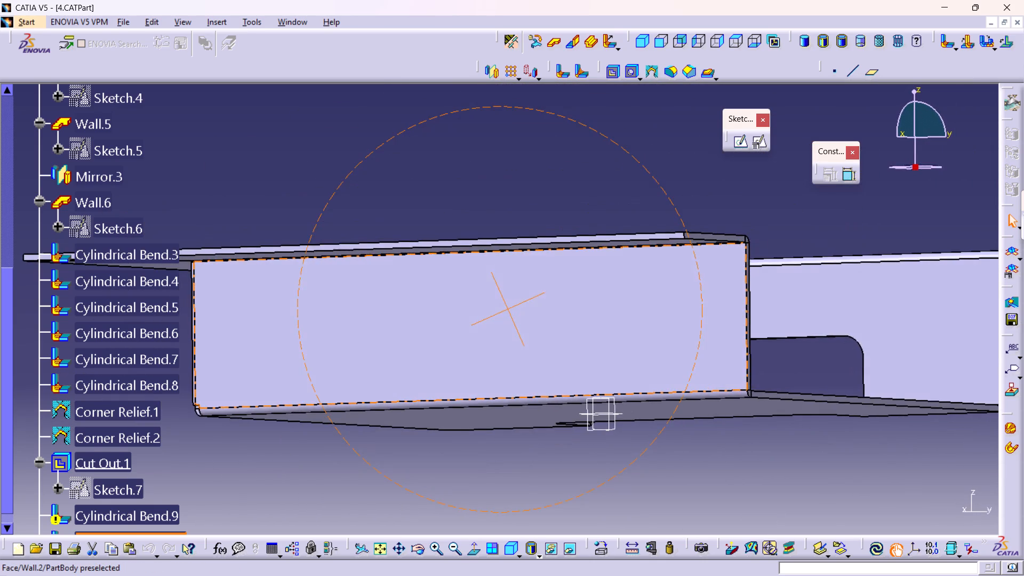
{"action": "middle_click_drag", "start_coordinate": [465, 271], "coordinate": [316, 343]}
{"action": "right_click_drag", "start_coordinate": [465, 271], "coordinate": [316, 343]}
{"action": "middle_click_drag", "start_coordinate": [387, 285], "coordinate": [526, 252]}
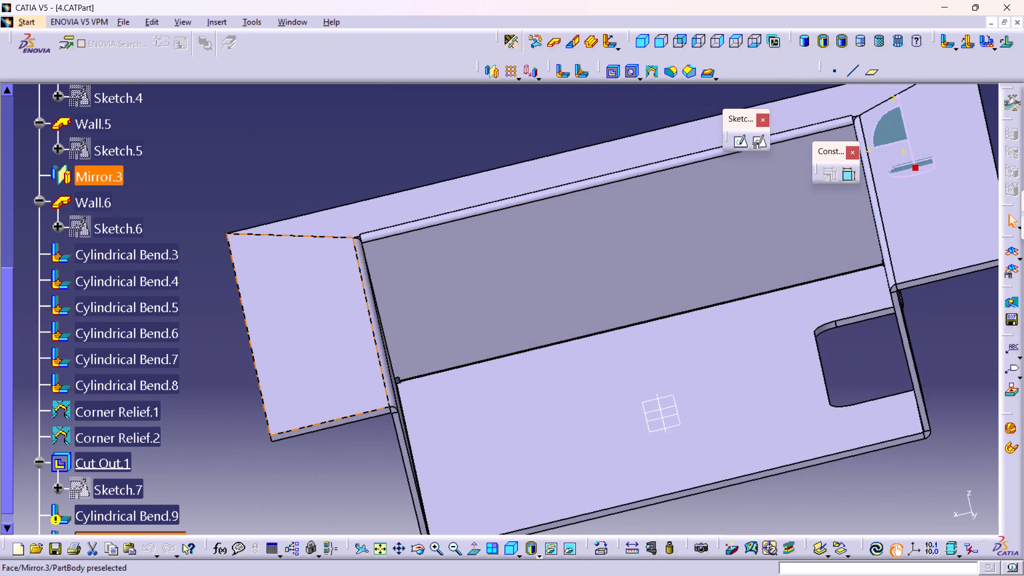
{"action": "middle_click_drag", "start_coordinate": [349, 396], "coordinate": [307, 361]}
{"action": "right_click_drag", "start_coordinate": [347, 396], "coordinate": [307, 361]}
{"action": "middle_click_drag", "start_coordinate": [444, 238], "coordinate": [443, 278]}
{"action": "middle_click_drag", "start_coordinate": [451, 250], "coordinate": [451, 339]}
{"action": "right_click_drag", "start_coordinate": [451, 250], "coordinate": [451, 339]}
{"action": "middle_click_drag", "start_coordinate": [458, 220], "coordinate": [473, 279]}
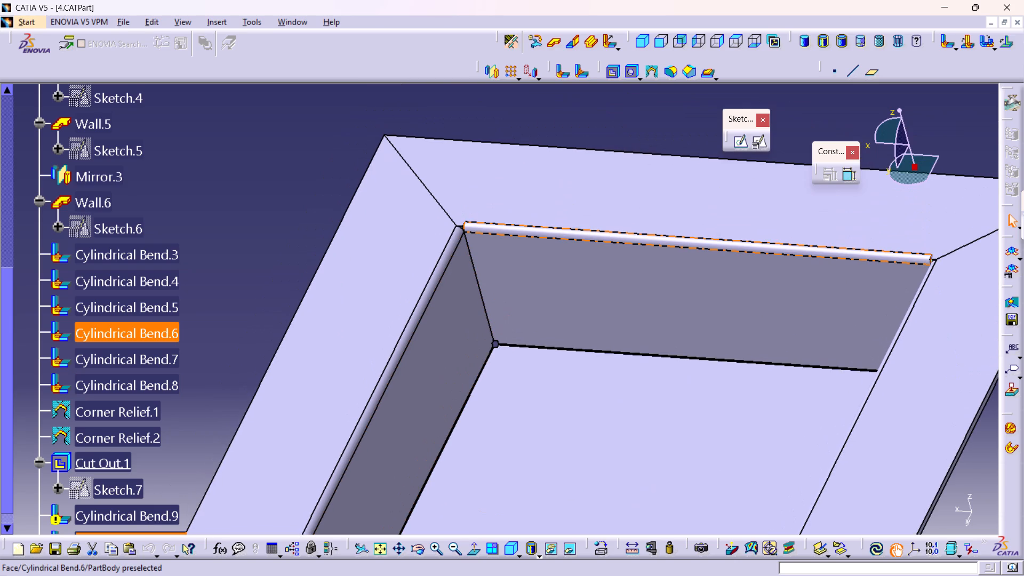
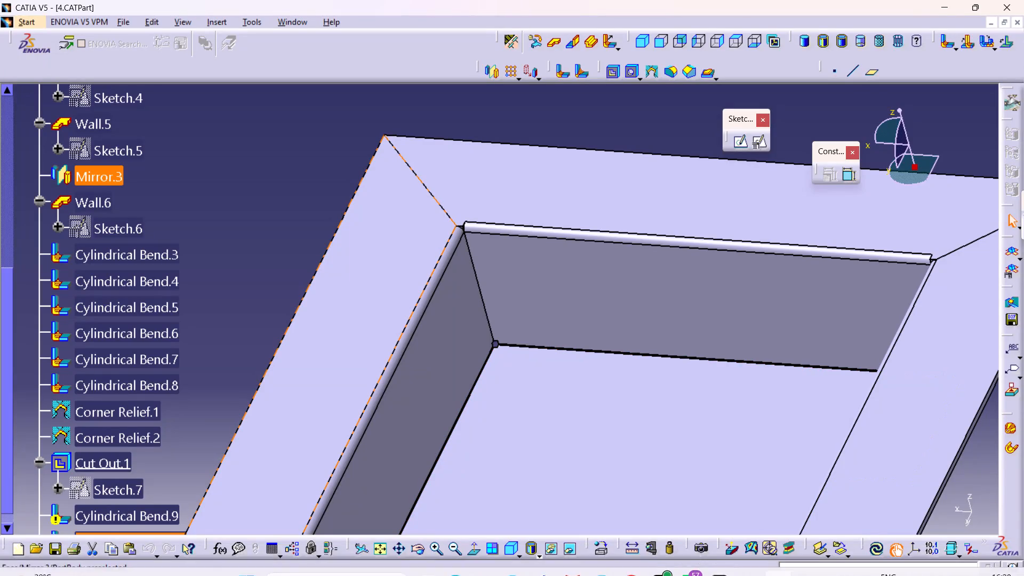
Compare the part's folded 3D view with its unfolded flat pattern, switching repeatedly between the two.
{"action": "left_click", "coordinate": [1007, 252]}
{"action": "middle_click_drag", "start_coordinate": [772, 364], "coordinate": [778, 491]}
{"action": "right_click", "coordinate": [772, 364]}
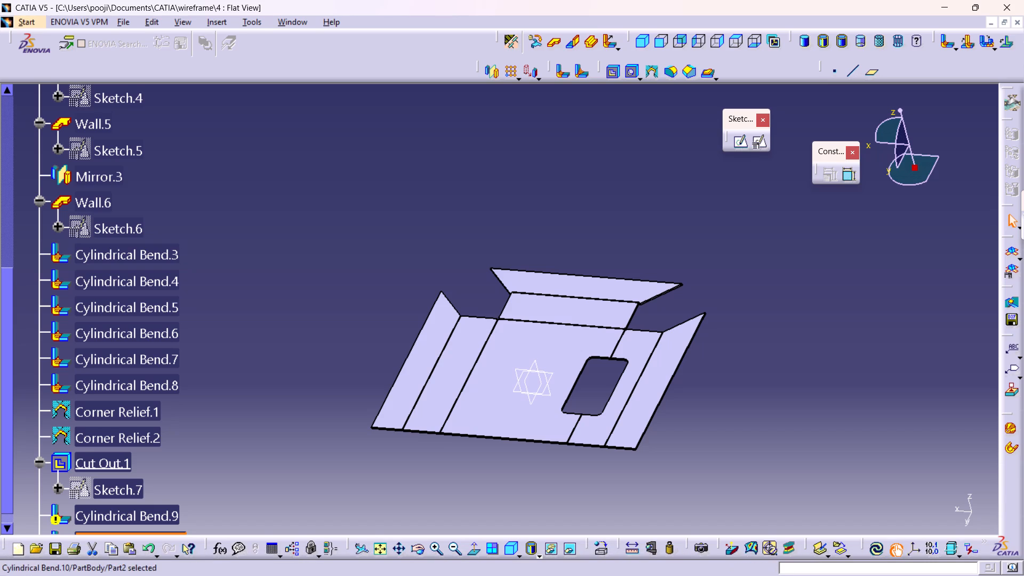
{"action": "left_click", "coordinate": [1007, 260]}
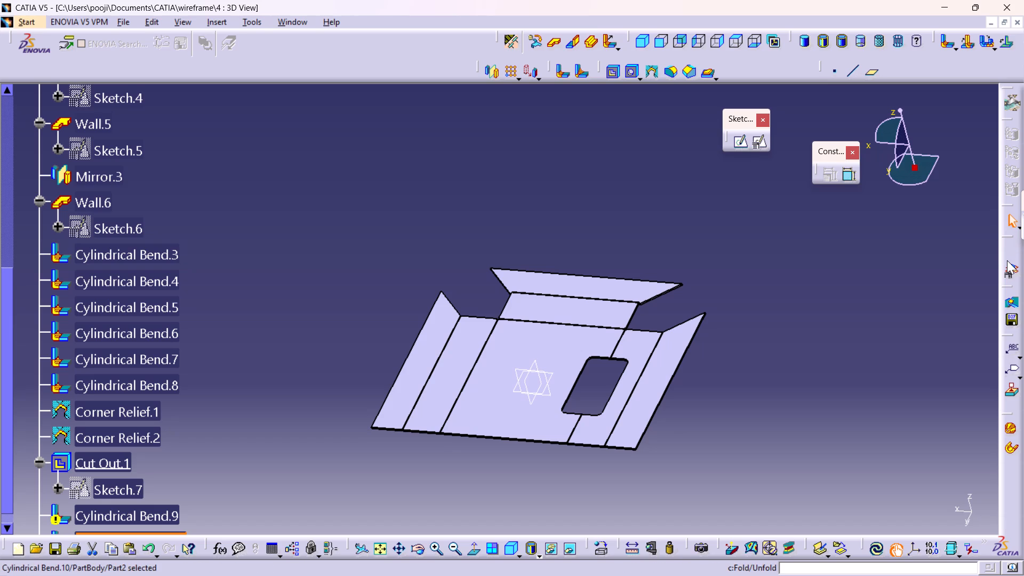
{"action": "left_click", "coordinate": [1007, 260]}
{"action": "left_click", "coordinate": [1007, 260]}
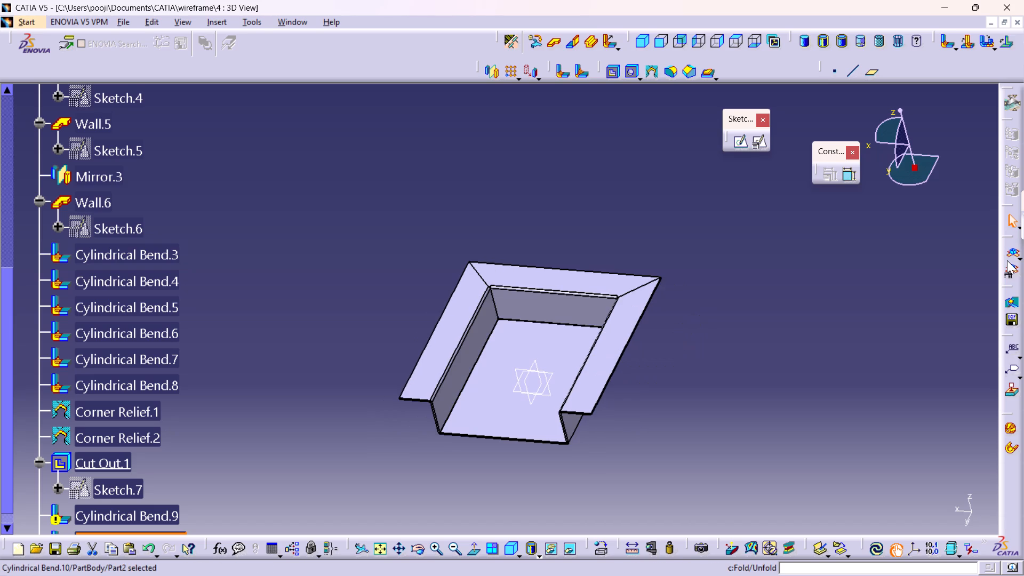
{"action": "left_click", "coordinate": [1007, 260]}
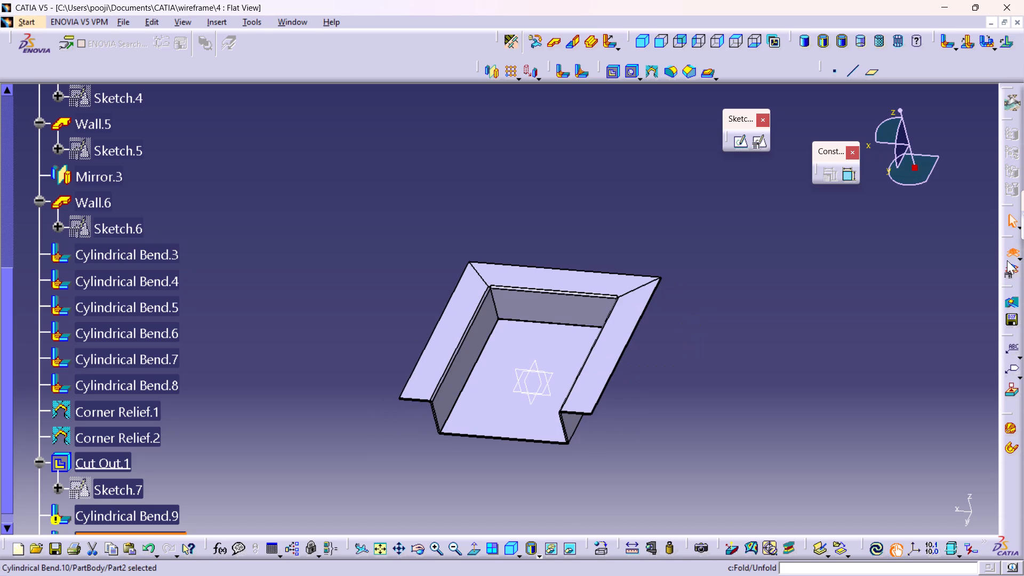
{"action": "left_click", "coordinate": [1007, 260]}
{"action": "left_click", "coordinate": [1007, 260]}
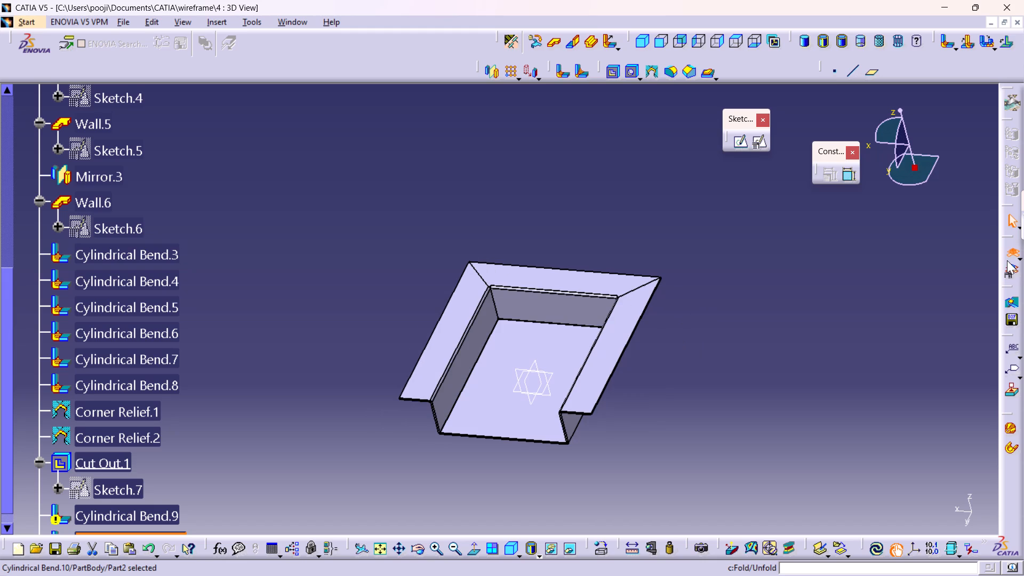
{"action": "left_click", "coordinate": [1007, 260]}
{"action": "left_click", "coordinate": [1007, 260]}
{"action": "left_click", "coordinate": [1007, 260]}
{"action": "left_click", "coordinate": [1007, 260]}
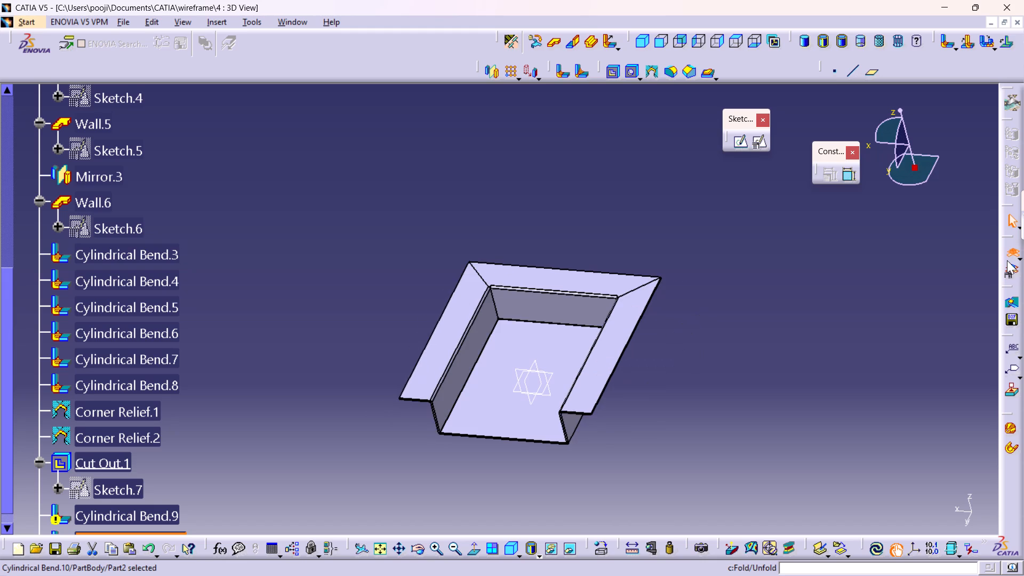
{"action": "triple_click", "coordinate": [1007, 260]}
{"action": "triple_click", "coordinate": [1007, 260]}
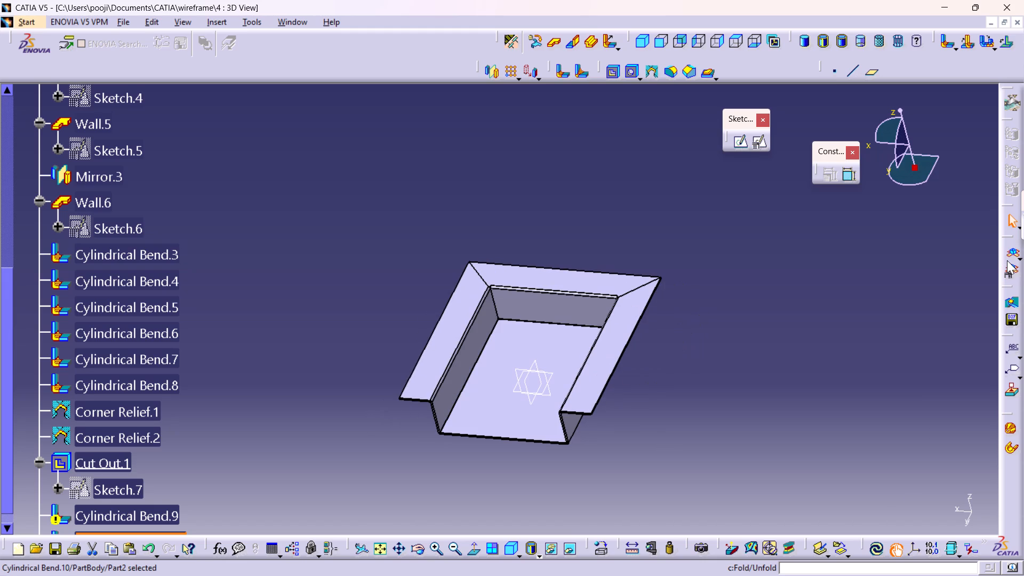
{"action": "left_click", "coordinate": [1007, 260]}
{"action": "double_click", "coordinate": [1007, 260]}
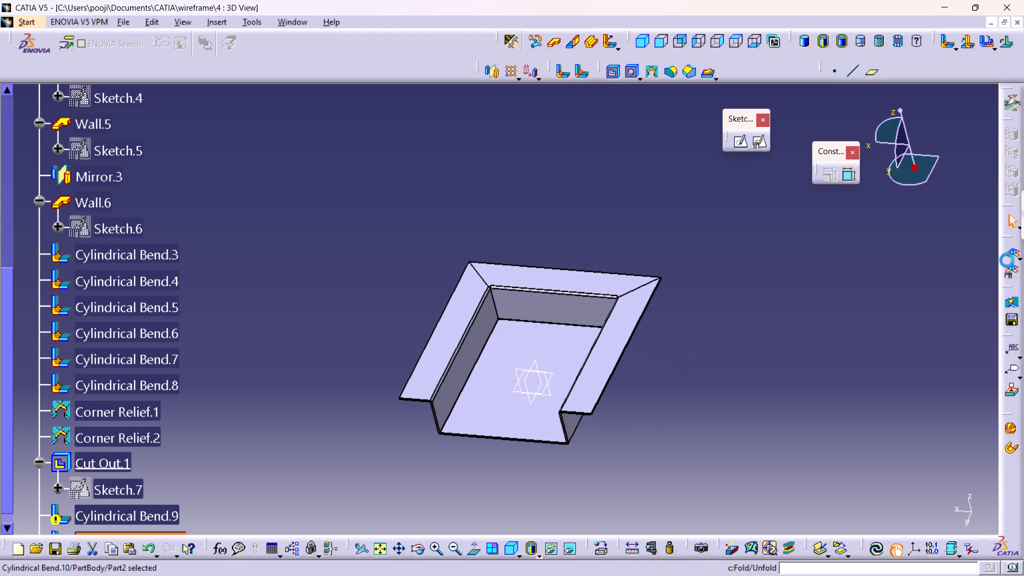
{"action": "left_click", "coordinate": [1007, 260]}
{"action": "left_click", "coordinate": [1007, 260]}
{"action": "left_click", "coordinate": [1007, 260]}
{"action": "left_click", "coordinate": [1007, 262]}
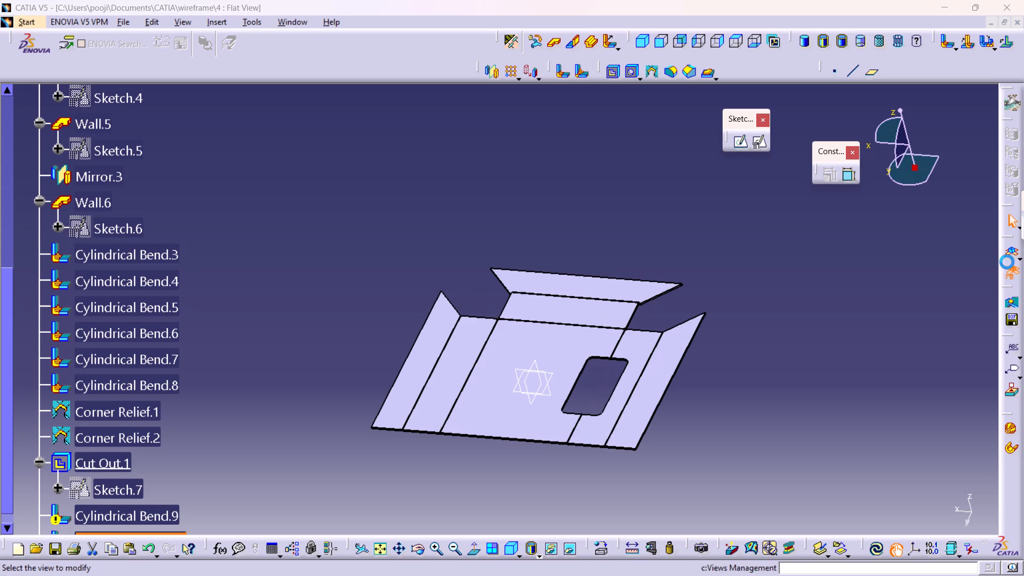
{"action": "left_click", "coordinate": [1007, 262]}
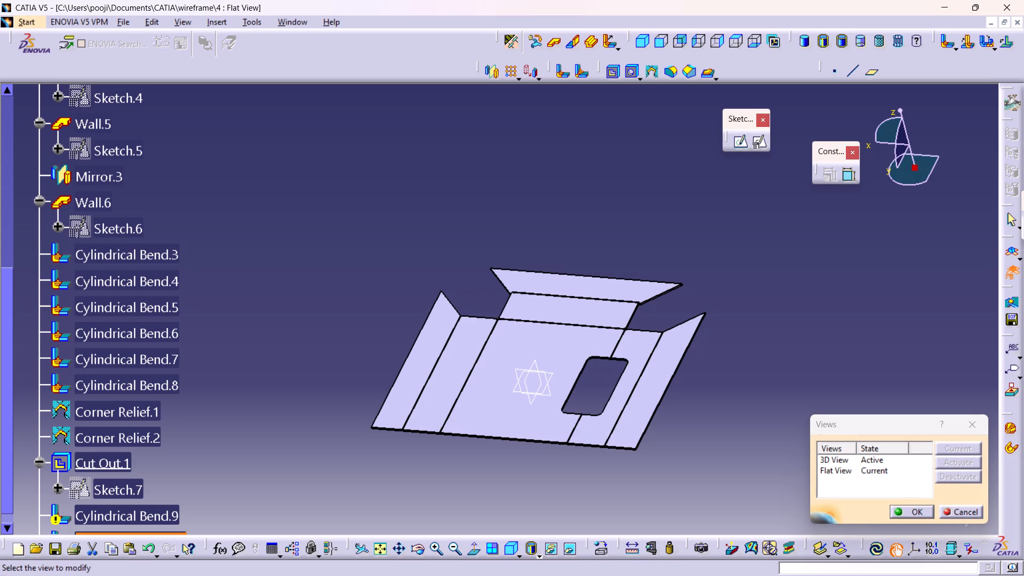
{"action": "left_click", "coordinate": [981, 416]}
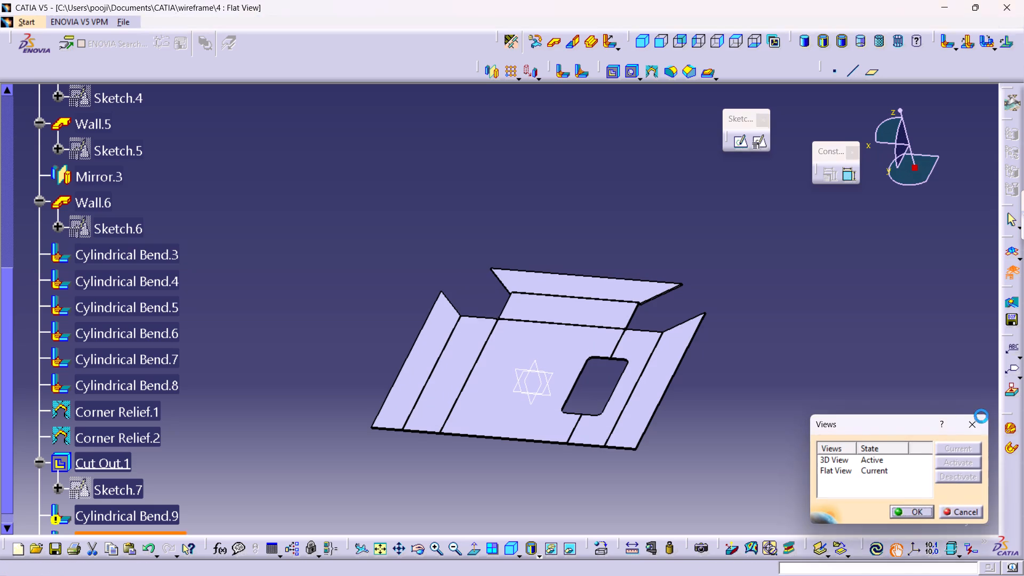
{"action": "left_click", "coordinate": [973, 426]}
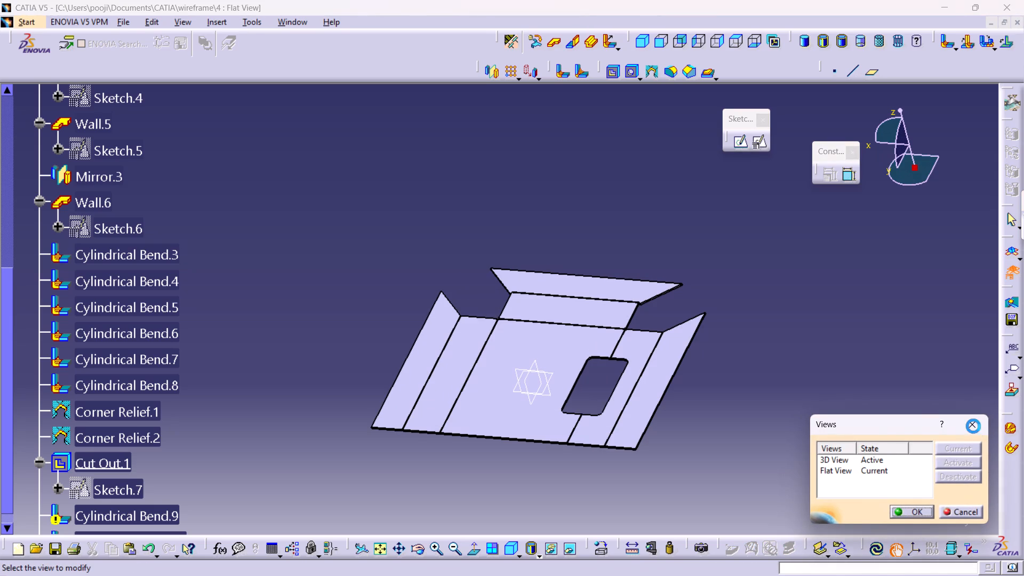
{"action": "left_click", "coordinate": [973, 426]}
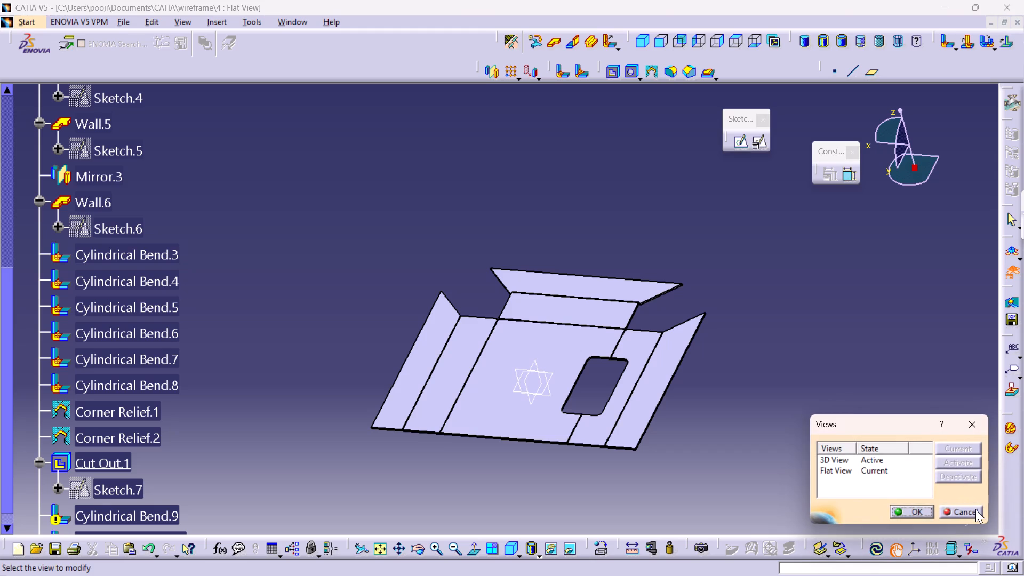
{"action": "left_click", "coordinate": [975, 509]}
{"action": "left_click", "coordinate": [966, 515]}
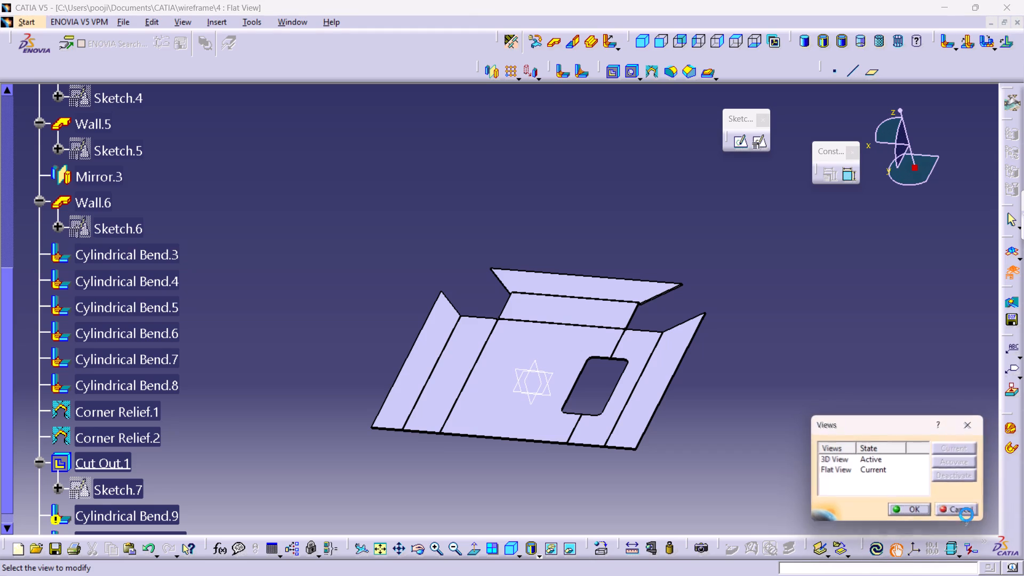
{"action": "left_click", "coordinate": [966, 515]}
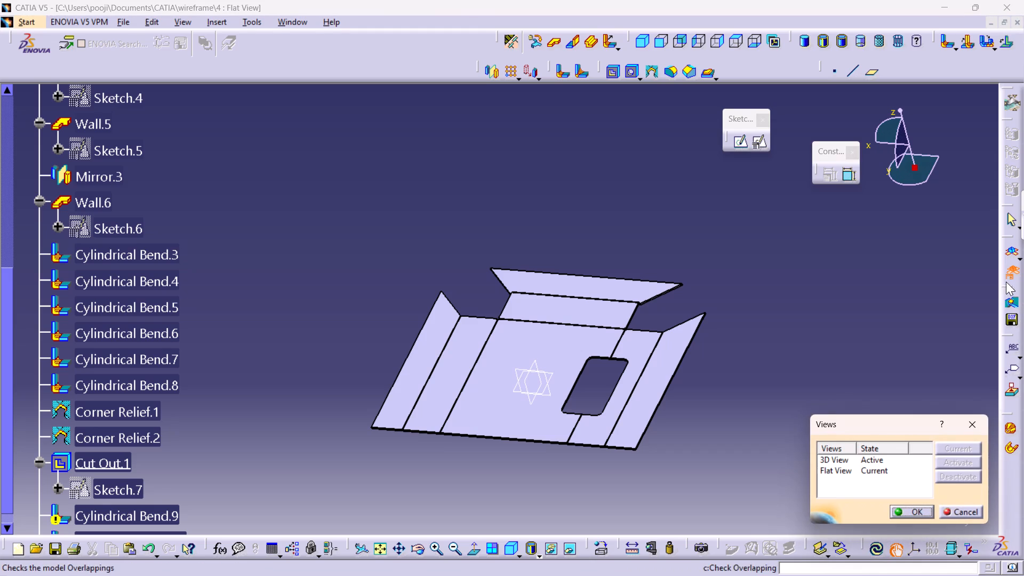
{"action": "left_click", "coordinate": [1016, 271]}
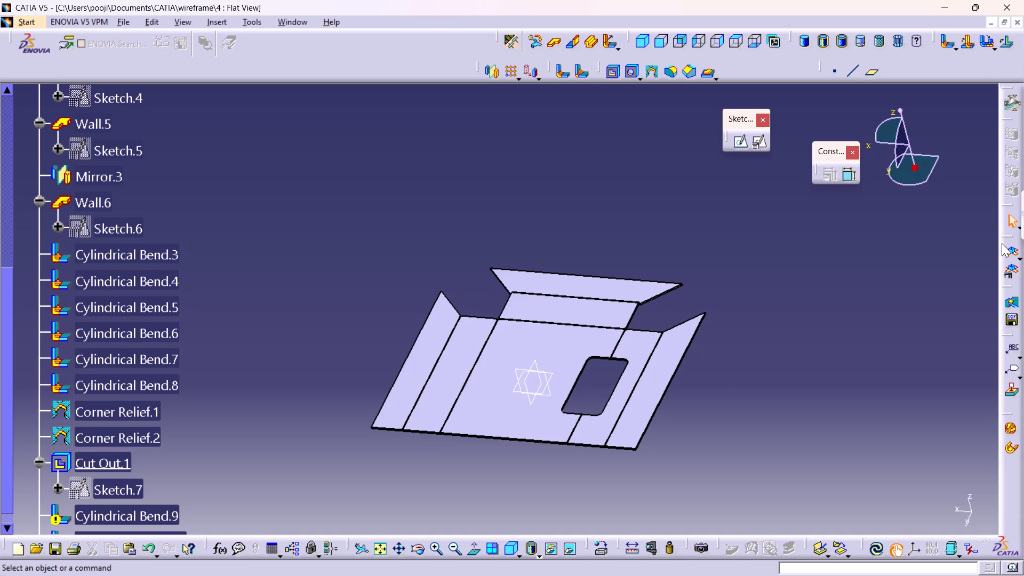
Fold the part back to its 3D shape to check it, ending with it unfolded in the flat view.
{"action": "left_click", "coordinate": [1010, 251]}
{"action": "left_click", "coordinate": [1010, 251]}
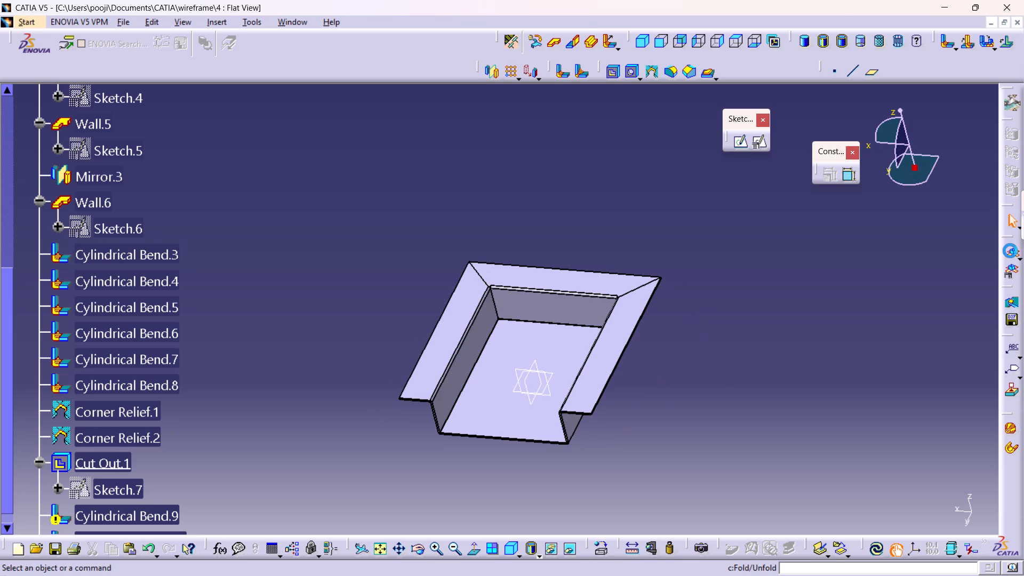
{"action": "left_click", "coordinate": [1010, 251]}
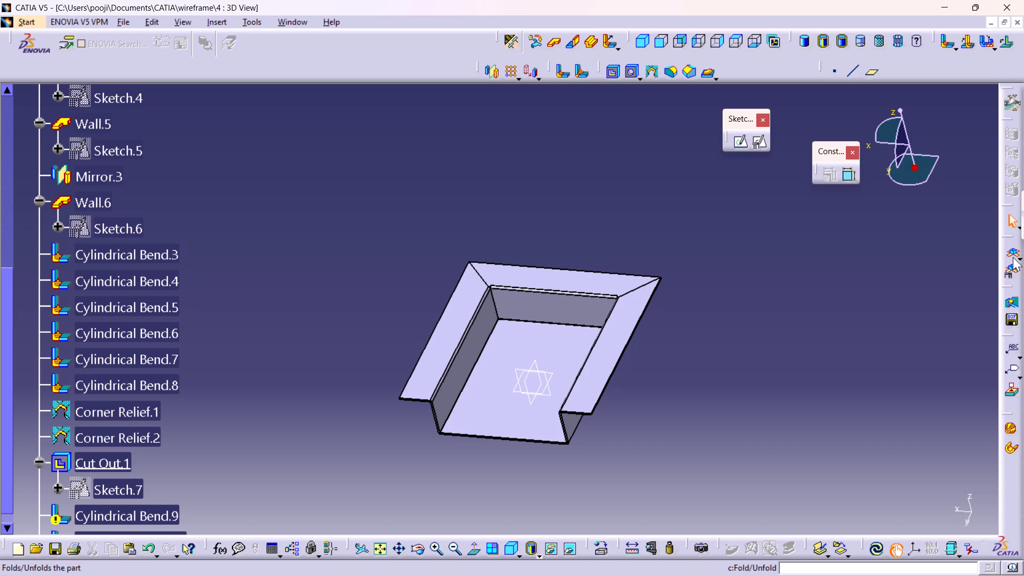
{"action": "left_click", "coordinate": [1013, 257]}
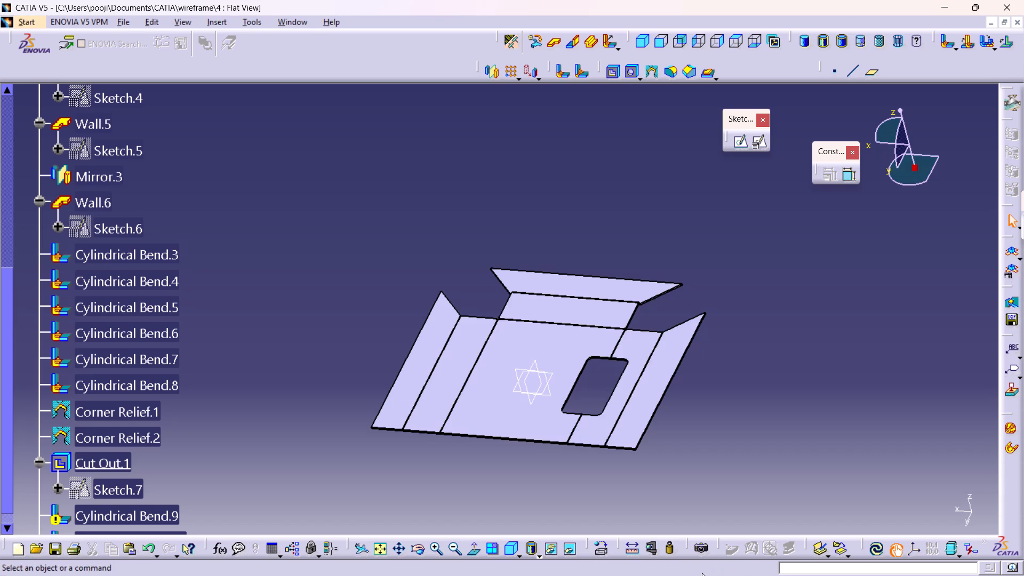
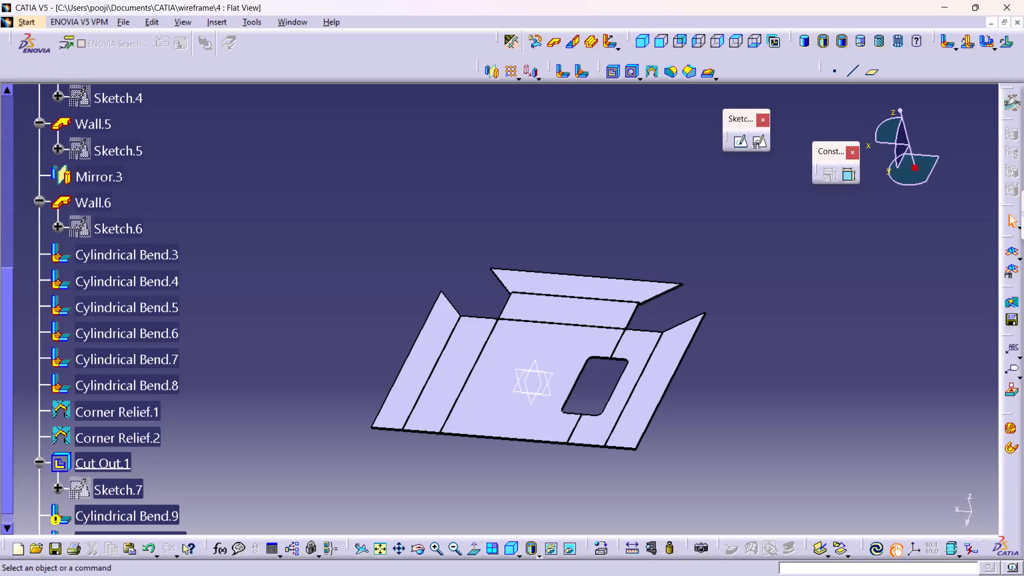
Fold the unfolded sheet metal part back to its 3D shape.
{"action": "left_click", "coordinate": [1011, 250]}
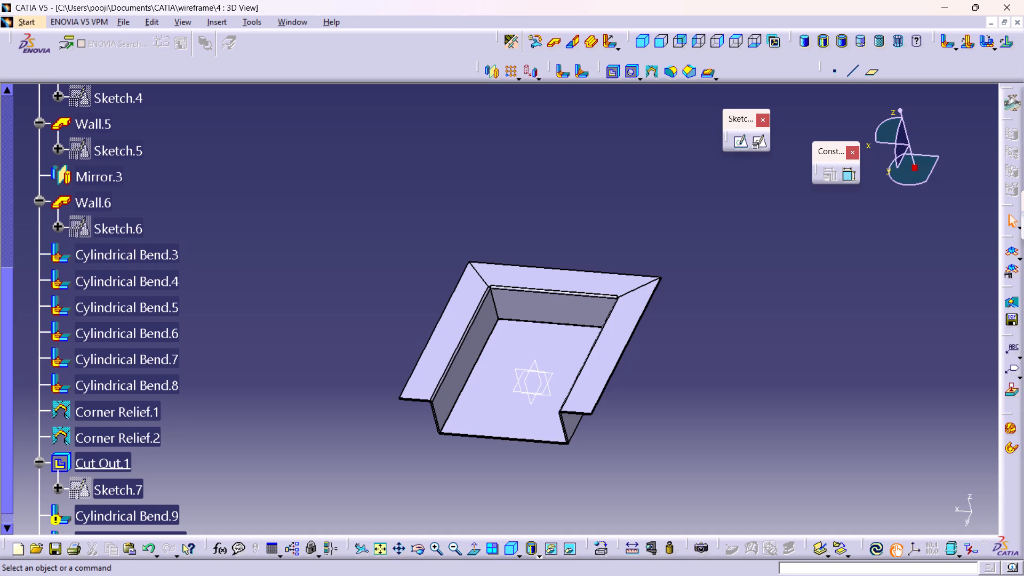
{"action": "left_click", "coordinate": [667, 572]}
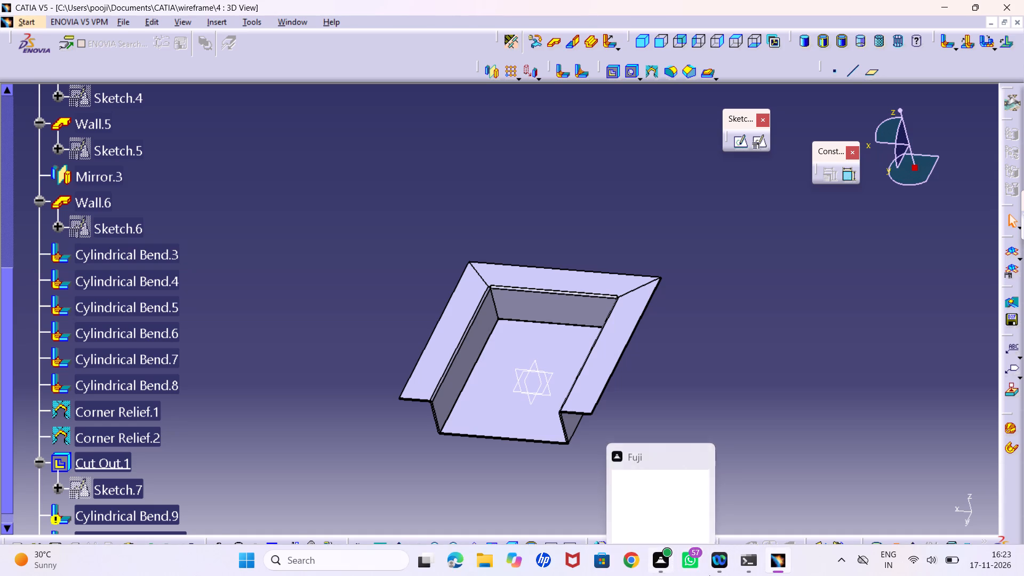
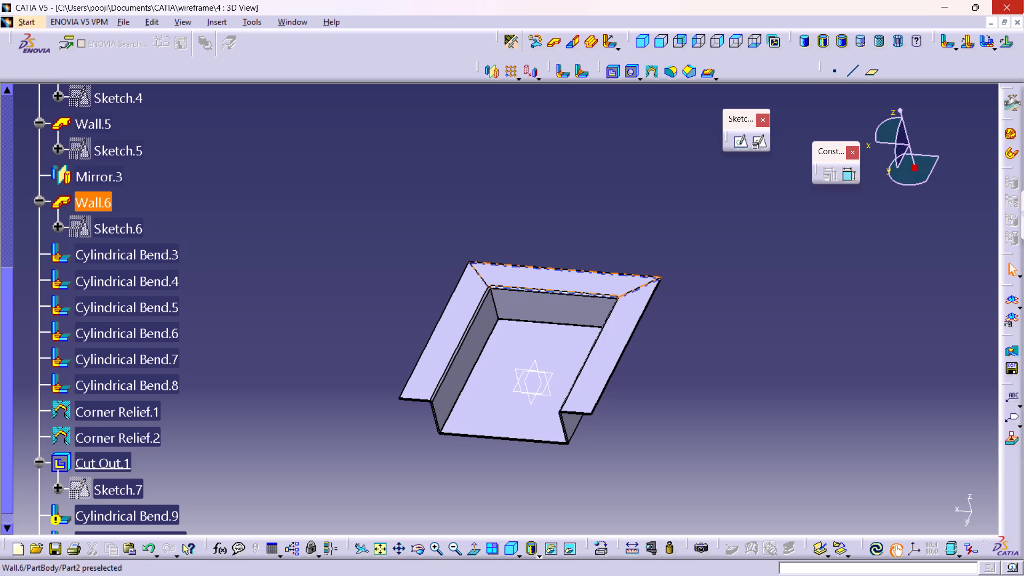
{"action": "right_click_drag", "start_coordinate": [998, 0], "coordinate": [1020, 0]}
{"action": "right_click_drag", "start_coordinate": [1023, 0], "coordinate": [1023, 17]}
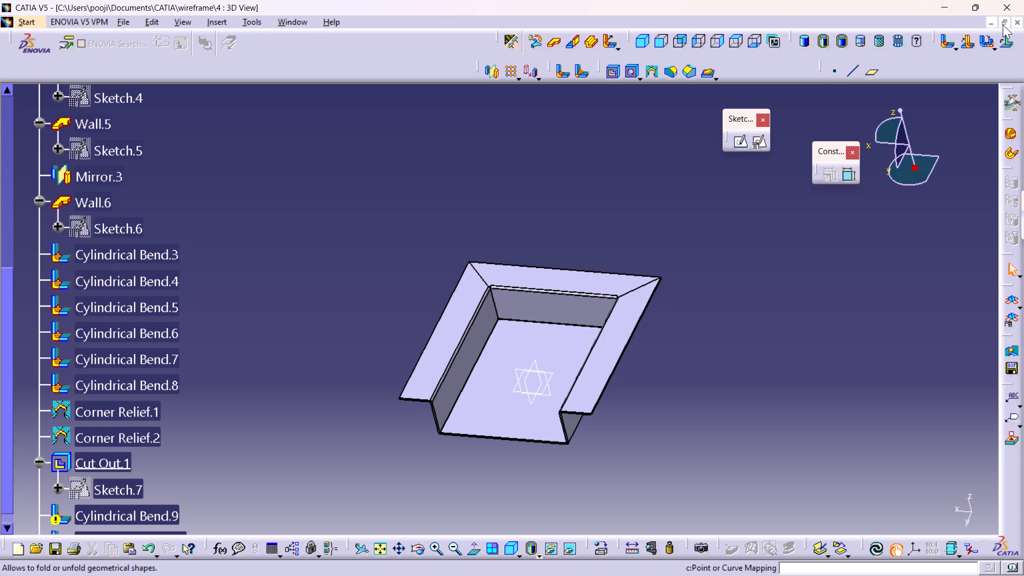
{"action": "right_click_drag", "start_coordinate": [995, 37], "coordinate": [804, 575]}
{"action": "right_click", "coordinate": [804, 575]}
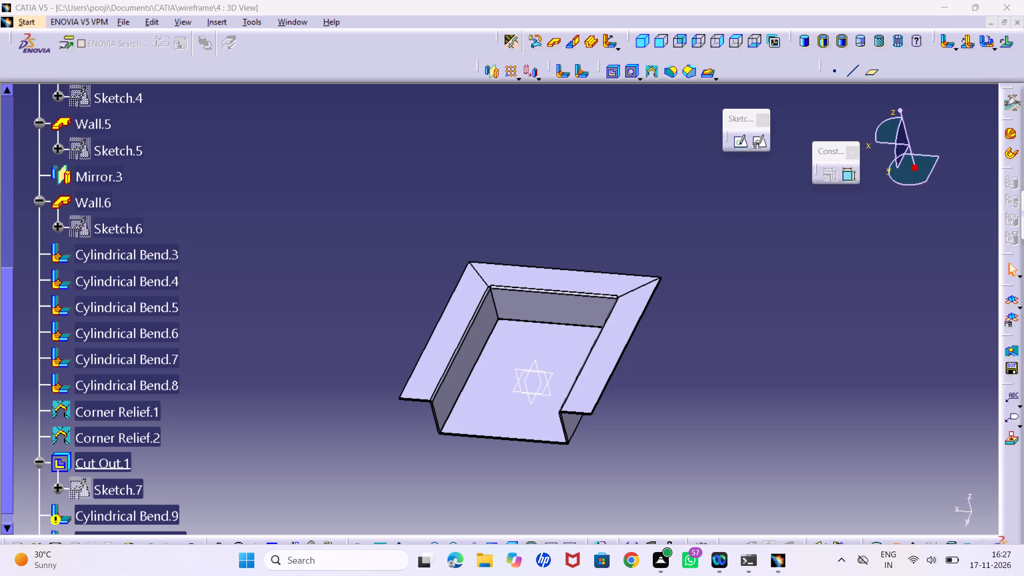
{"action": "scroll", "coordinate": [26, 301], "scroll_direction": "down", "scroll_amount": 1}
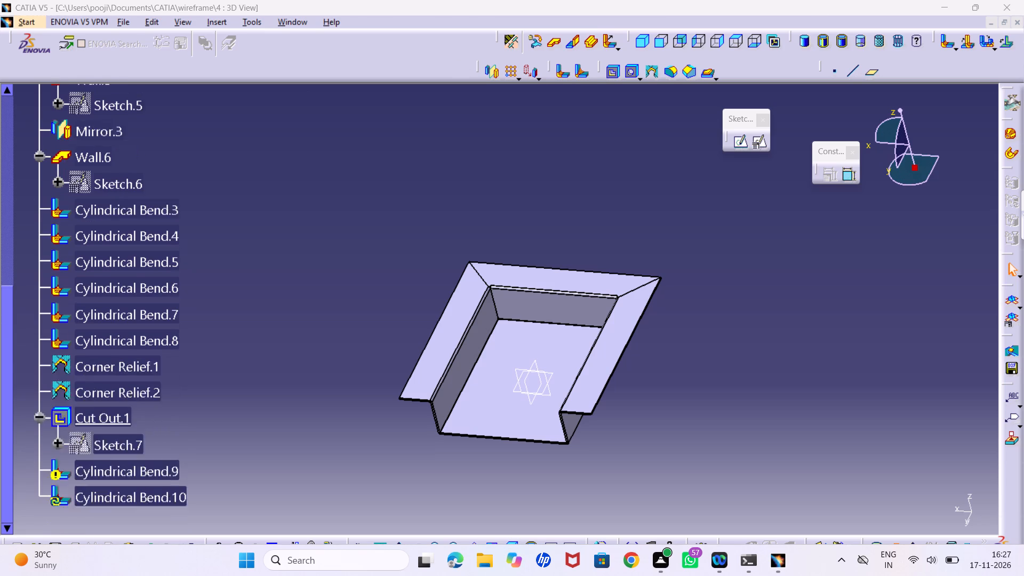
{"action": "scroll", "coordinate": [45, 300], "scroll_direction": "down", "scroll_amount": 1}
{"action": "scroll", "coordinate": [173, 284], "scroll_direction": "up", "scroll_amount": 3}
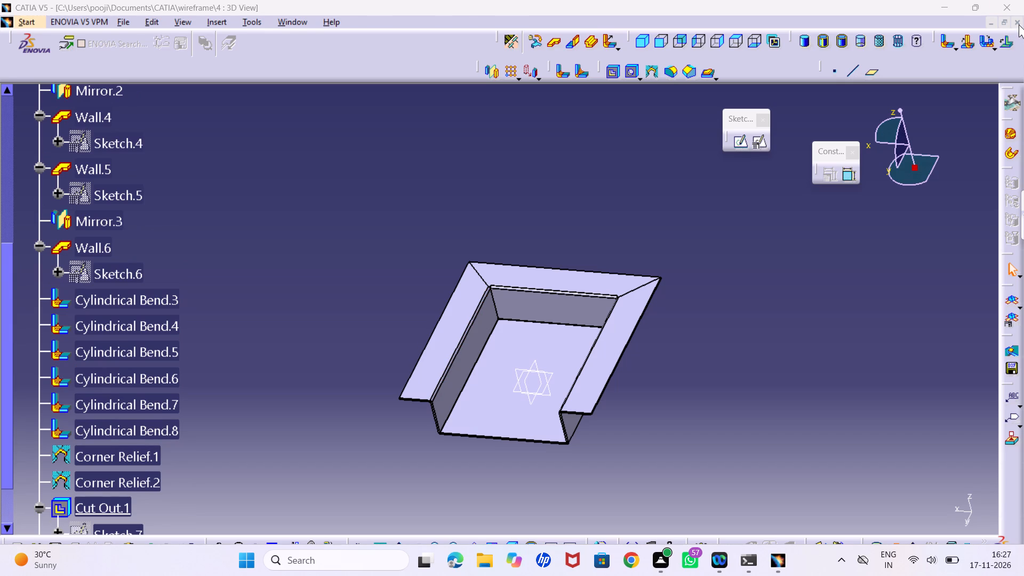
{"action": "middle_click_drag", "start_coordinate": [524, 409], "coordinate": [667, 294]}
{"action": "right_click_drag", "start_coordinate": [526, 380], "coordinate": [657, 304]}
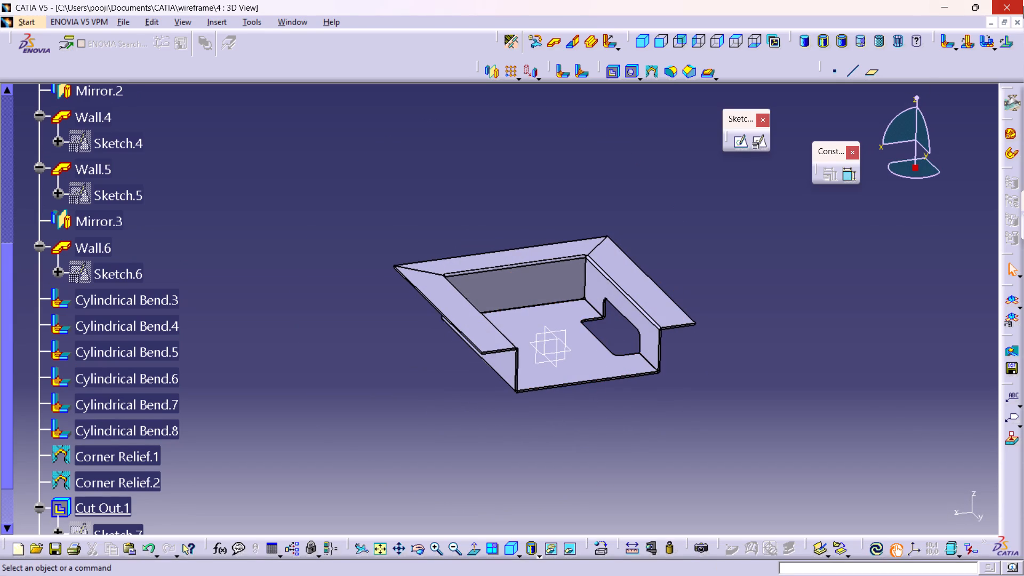
Close the reference part 4 and save its changes.
{"action": "left_click", "coordinate": [1015, 23]}
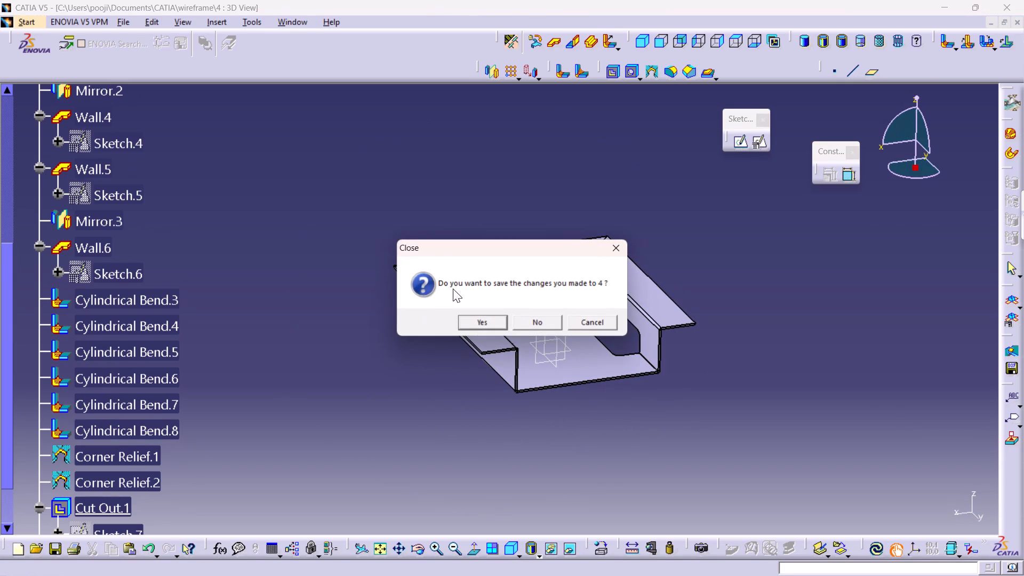
{"action": "left_click", "coordinate": [466, 326]}
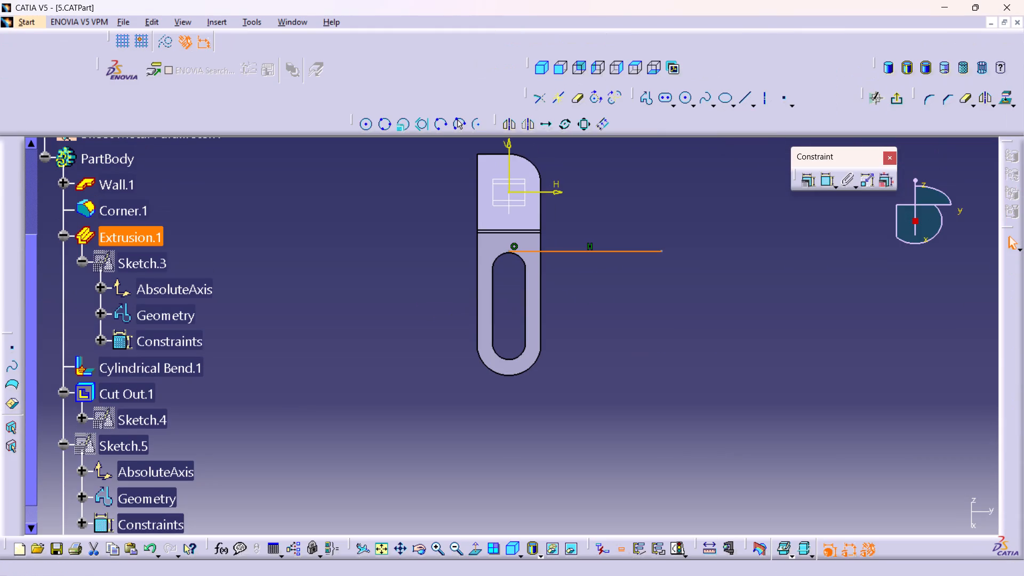
Delete the horizontal line running out from the upper end of the slot in the sketch.
{"action": "right_click", "coordinate": [631, 250]}
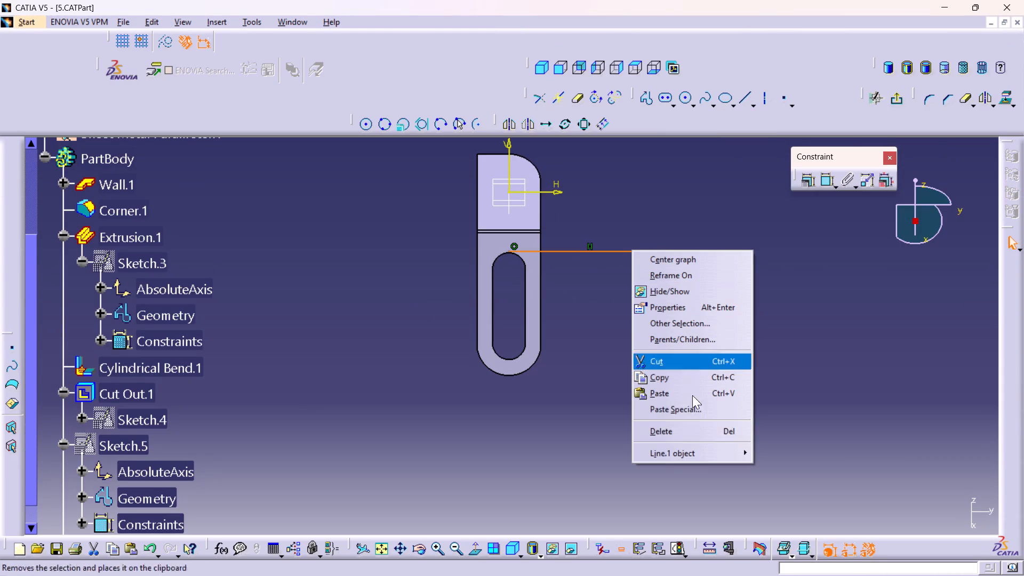
{"action": "left_click", "coordinate": [653, 427]}
Sketch a rectangle about 5 mm wide and 13 mm high across the flange's lower rounded end, from inside the slot past the outer edge.
{"action": "middle_click_drag", "start_coordinate": [443, 378], "coordinate": [431, 363]}
{"action": "right_click", "coordinate": [442, 378]}
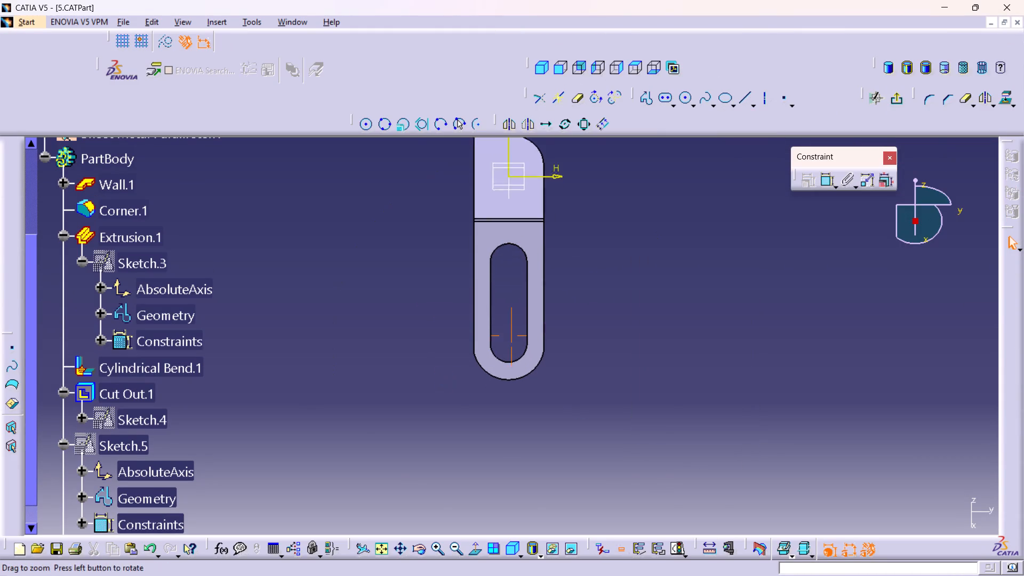
{"action": "middle_click_drag", "start_coordinate": [431, 363], "coordinate": [415, 274]}
{"action": "middle_click_drag", "start_coordinate": [511, 330], "coordinate": [518, 310]}
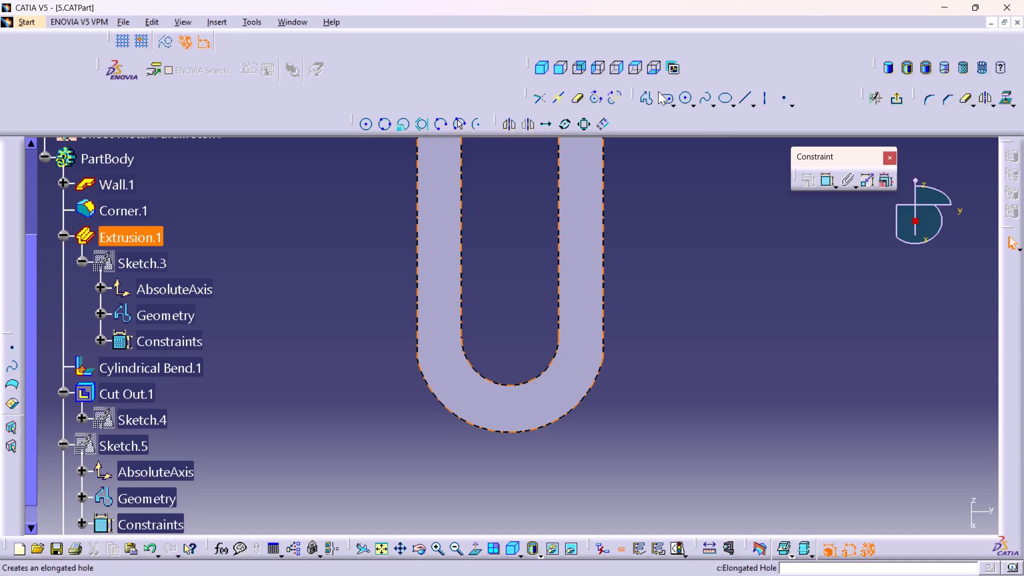
{"action": "left_click", "coordinate": [677, 103]}
{"action": "left_click", "coordinate": [672, 107]}
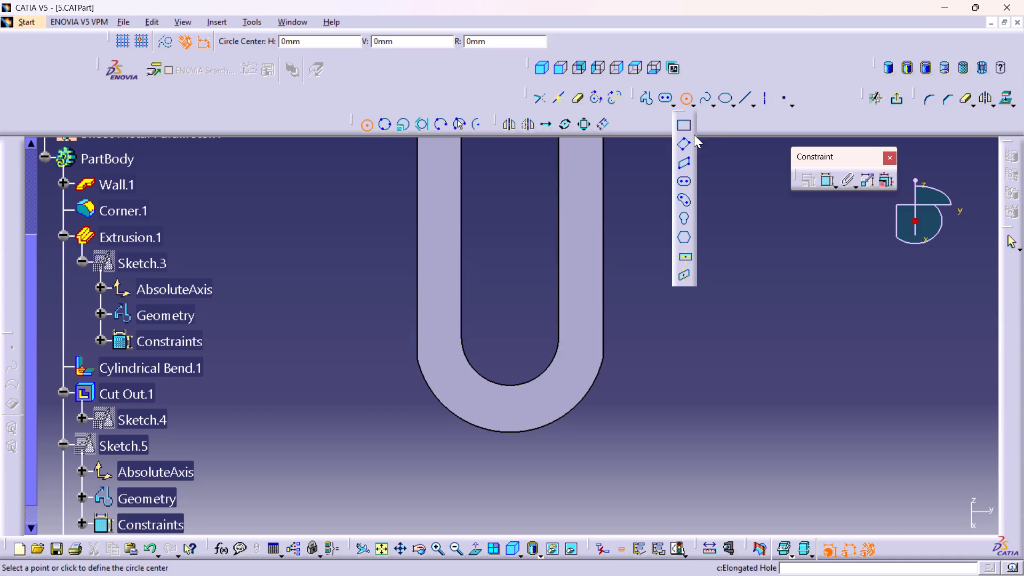
{"action": "left_click", "coordinate": [683, 124]}
{"action": "left_click", "coordinate": [497, 354]}
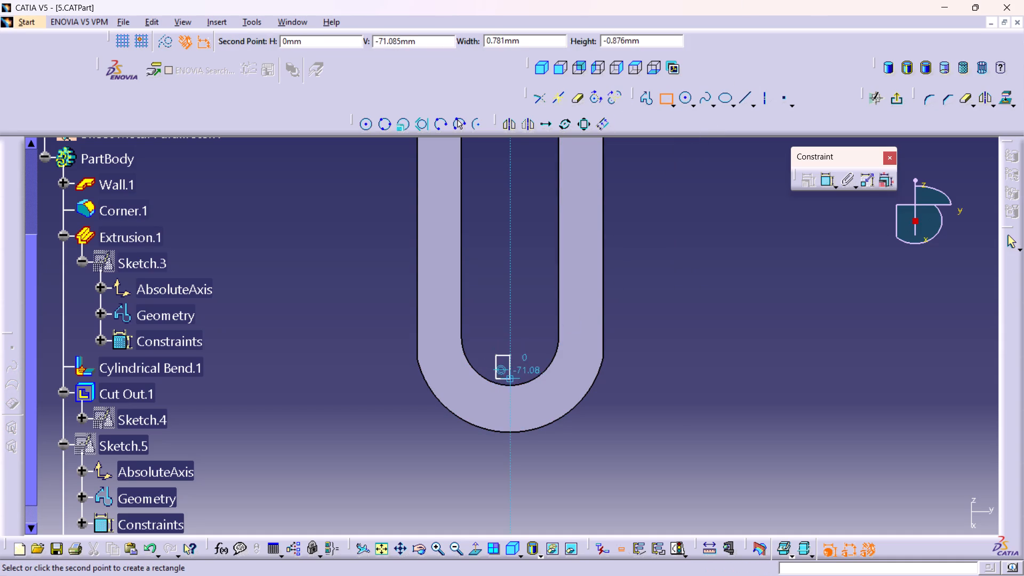
{"action": "left_click", "coordinate": [531, 445]}
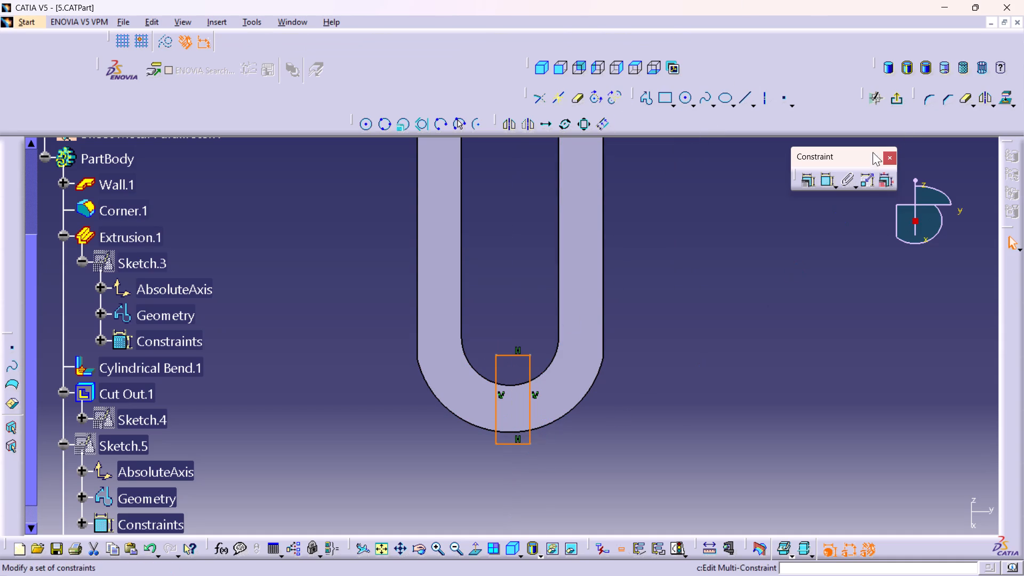
{"action": "left_click", "coordinate": [780, 293]}
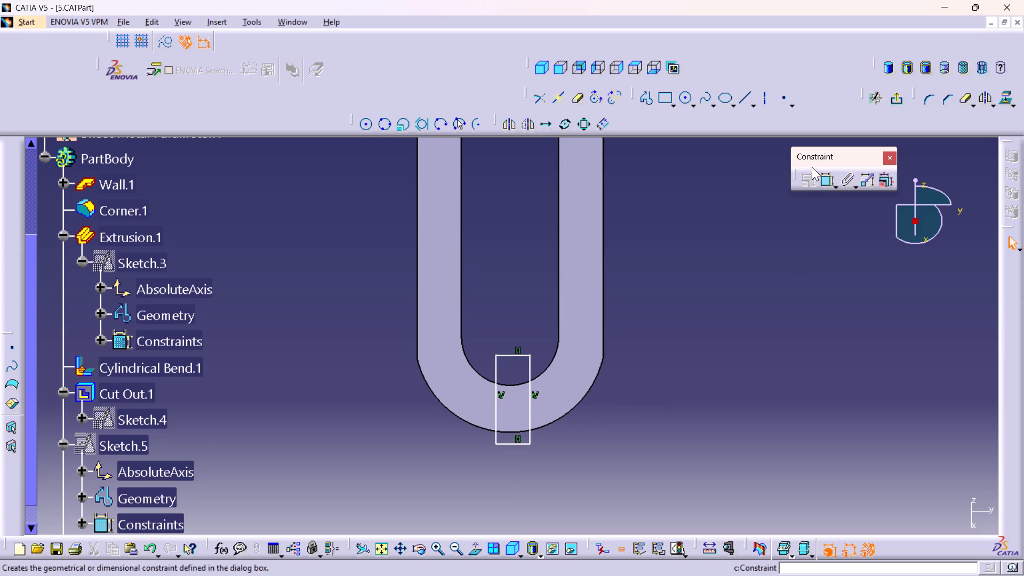
Constrain the rectangle's two vertical sides to be symmetric about the sketch's vertical axis.
{"action": "double_click", "coordinate": [829, 182]}
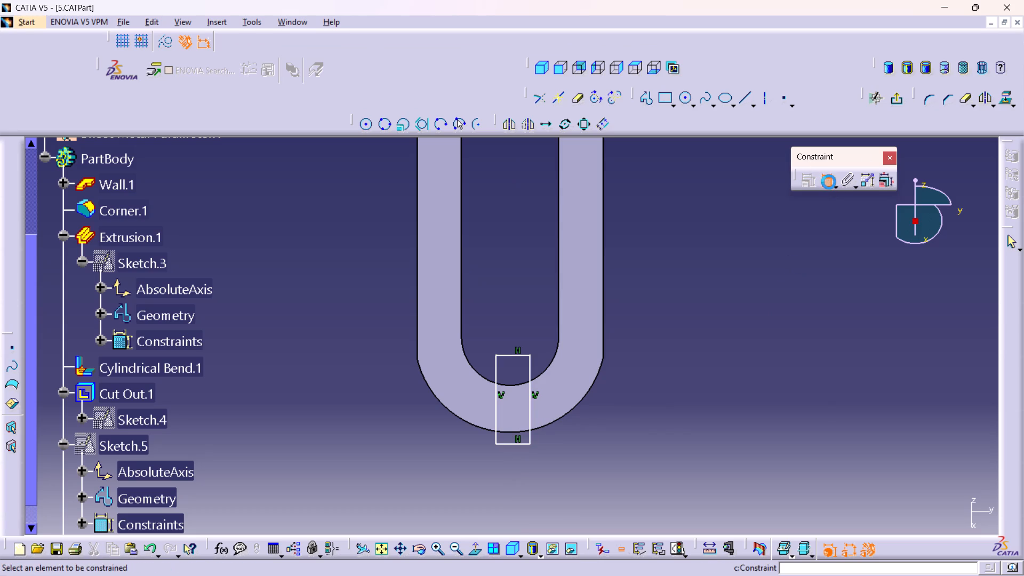
{"action": "middle_click_drag", "start_coordinate": [659, 431], "coordinate": [649, 292]}
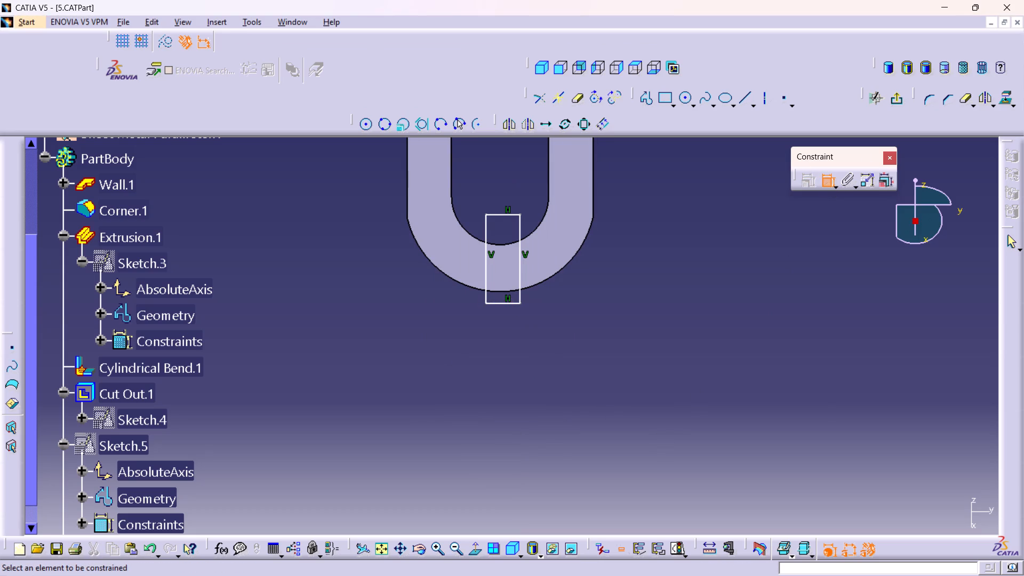
{"action": "left_click_drag", "start_coordinate": [485, 231], "coordinate": [501, 226]}
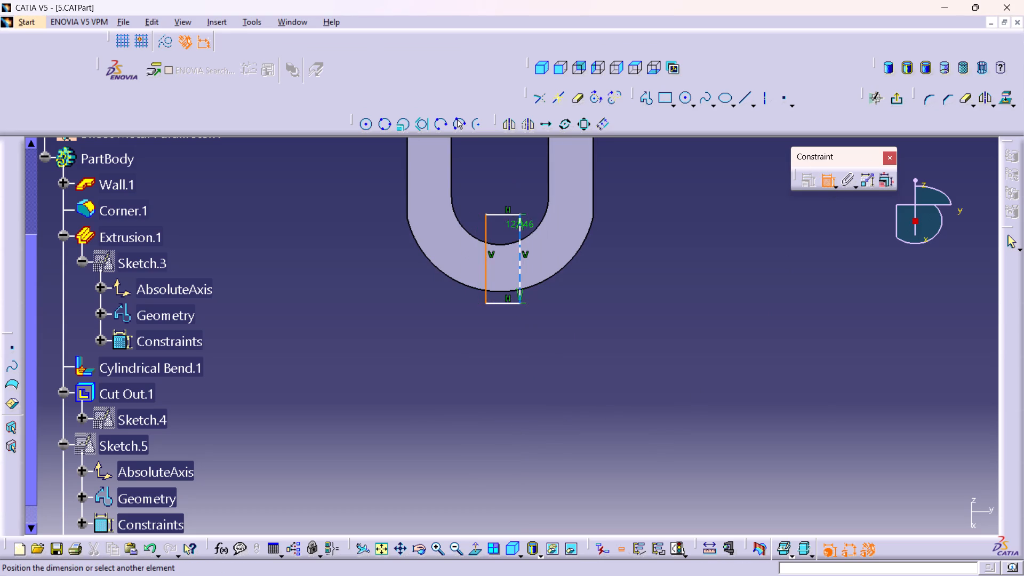
{"action": "left_click", "coordinate": [519, 230]}
{"action": "right_click", "coordinate": [516, 173]}
{"action": "left_click", "coordinate": [570, 302]}
{"action": "middle_click_drag", "start_coordinate": [465, 192], "coordinate": [492, 313]}
{"action": "right_click", "coordinate": [465, 192]}
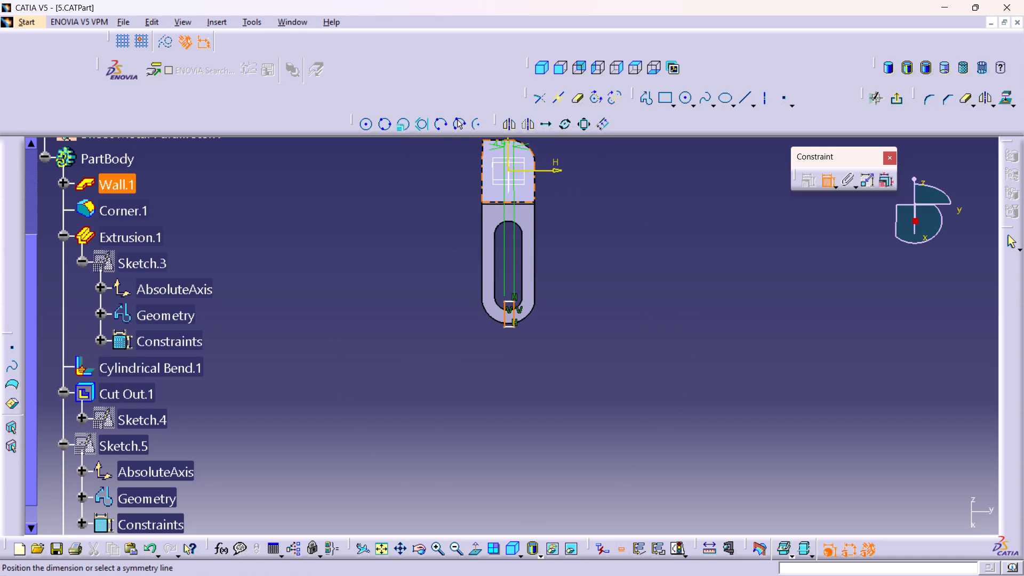
{"action": "middle_click_drag", "start_coordinate": [497, 166], "coordinate": [486, 264]}
{"action": "right_click", "coordinate": [497, 169]}
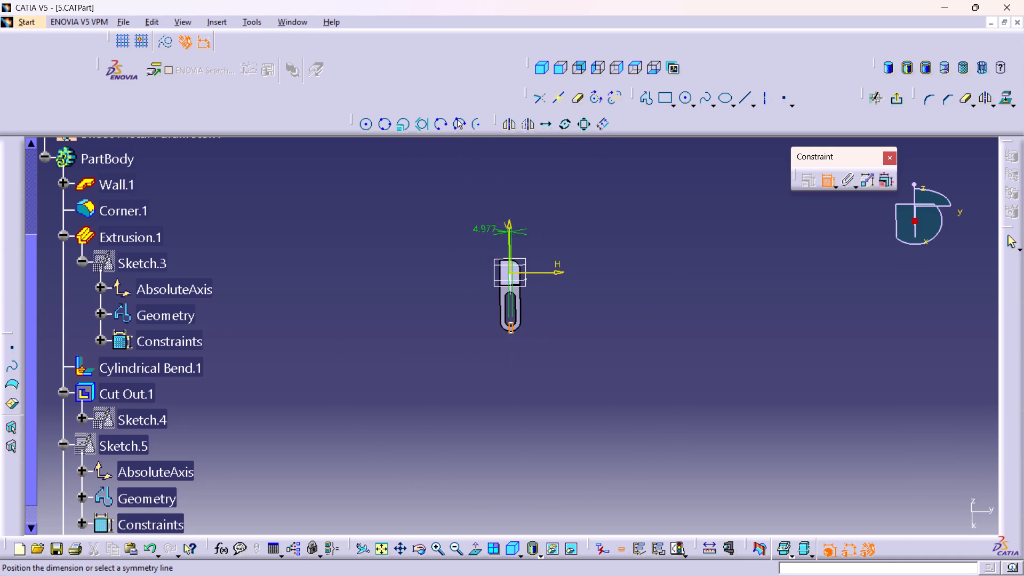
{"action": "middle_click_drag", "start_coordinate": [516, 260], "coordinate": [489, 139]}
{"action": "right_click", "coordinate": [501, 201]}
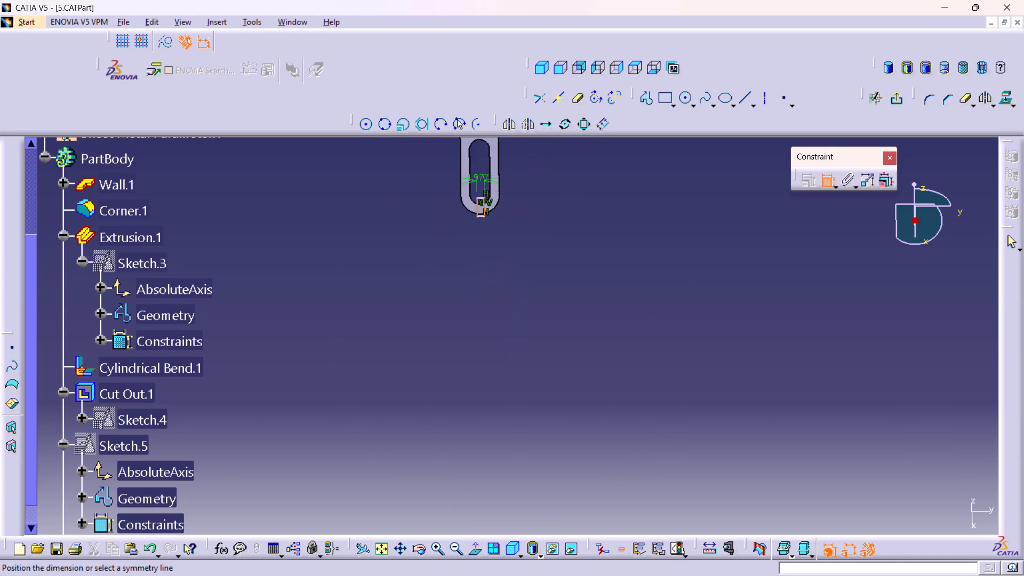
{"action": "middle_click_drag", "start_coordinate": [485, 231], "coordinate": [519, 407]}
{"action": "middle_click_drag", "start_coordinate": [533, 265], "coordinate": [524, 148]}
{"action": "right_click", "coordinate": [533, 265]}
{"action": "scroll", "coordinate": [516, 163], "scroll_direction": "up", "scroll_amount": 1}
{"action": "middle_click_drag", "start_coordinate": [518, 192], "coordinate": [527, 350]}
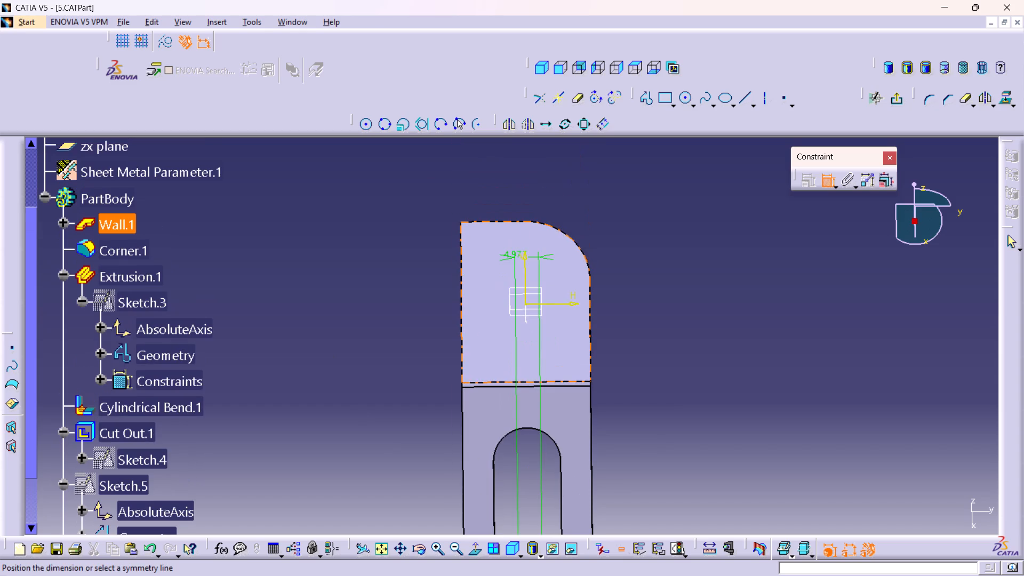
{"action": "left_click", "coordinate": [526, 255]}
Dimension the rectangle's width below the rounded end and set it to 3.048 mm.
{"action": "middle_click_drag", "start_coordinate": [556, 310], "coordinate": [556, 331]}
{"action": "right_click", "coordinate": [556, 310]}
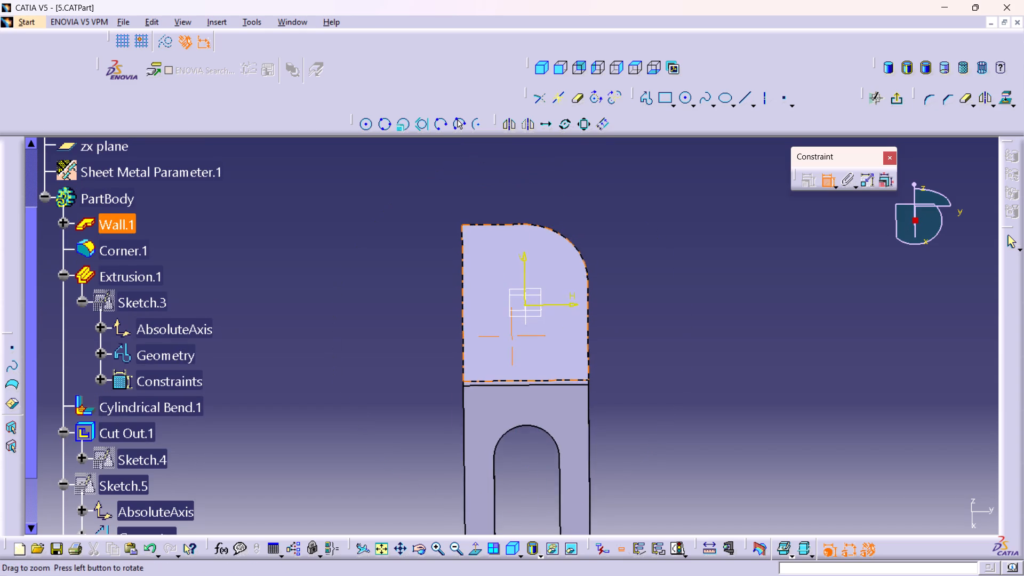
{"action": "middle_click_drag", "start_coordinate": [556, 331], "coordinate": [556, 412]}
{"action": "middle_click_drag", "start_coordinate": [570, 447], "coordinate": [570, 345]}
{"action": "middle_click_drag", "start_coordinate": [517, 382], "coordinate": [499, 300]}
{"action": "right_click", "coordinate": [517, 382]}
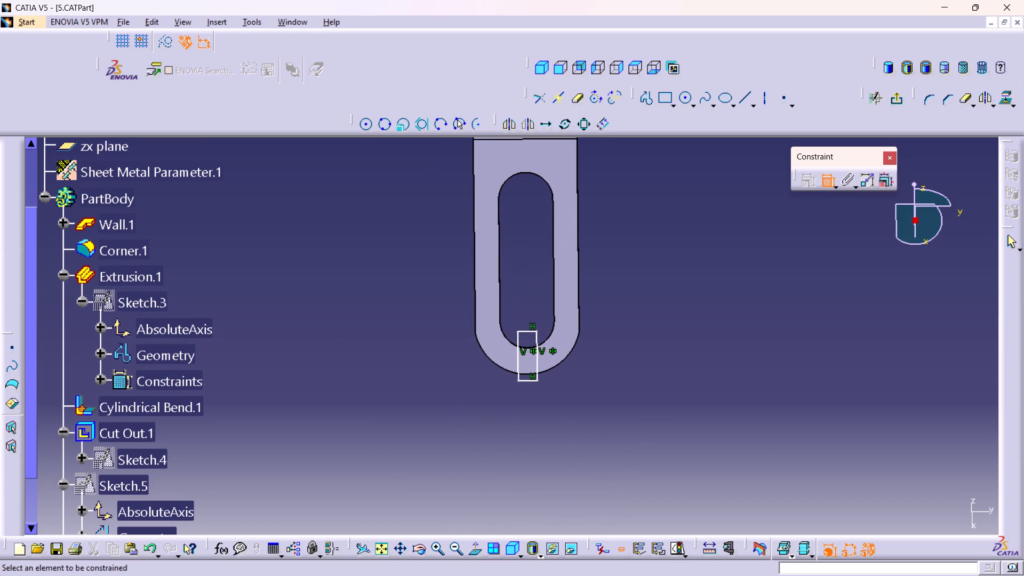
{"action": "left_click", "coordinate": [525, 380]}
{"action": "left_click", "coordinate": [529, 433]}
{"action": "double_click", "coordinate": [527, 428]}
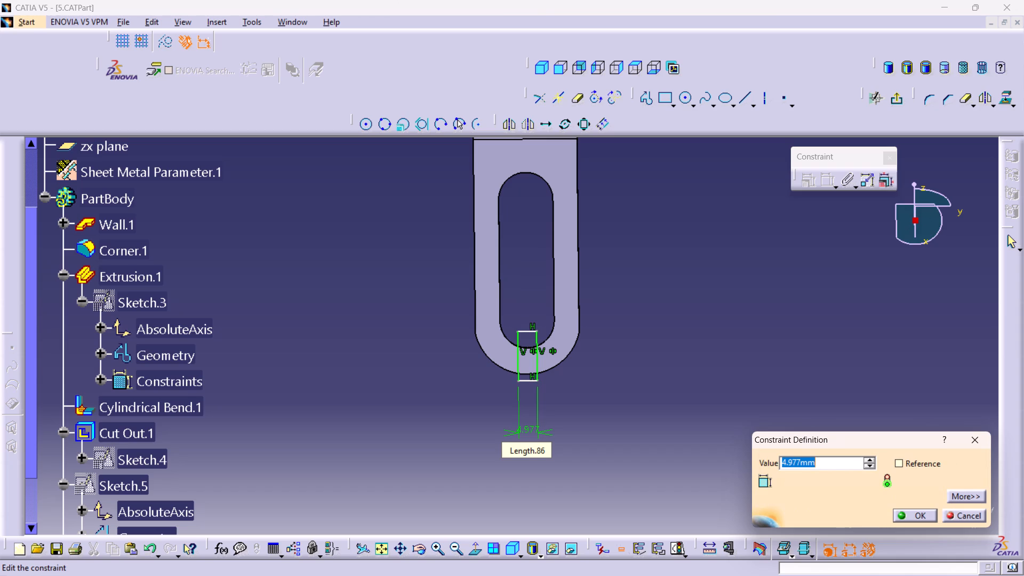
{"action": "type", "text": "3.04"}
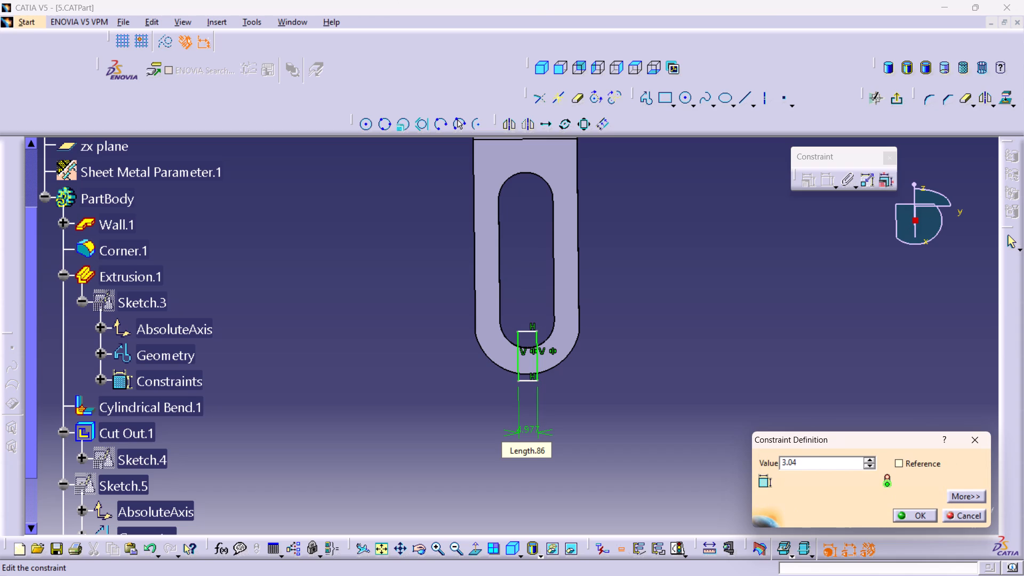
{"action": "key", "text": "8"}
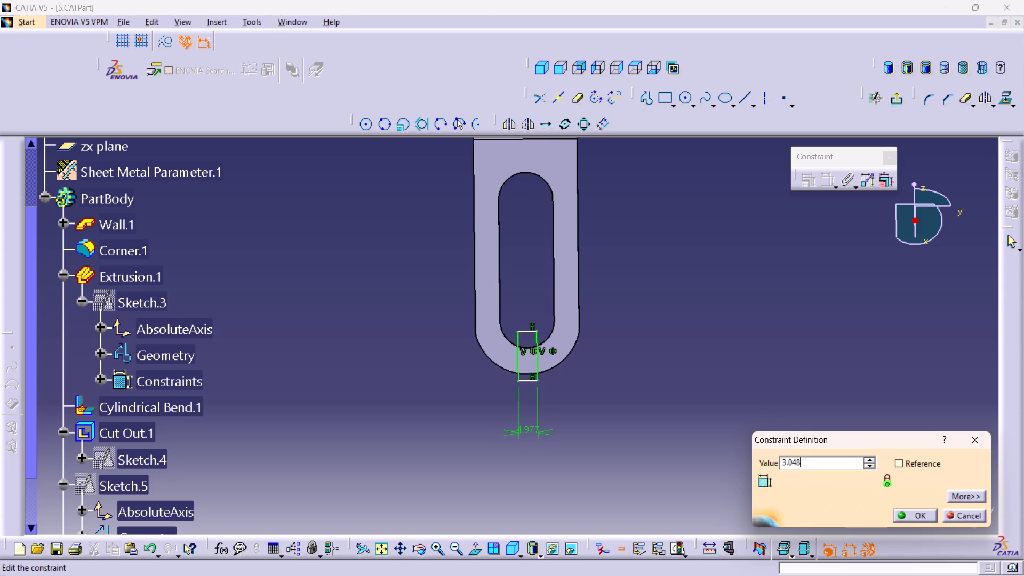
{"action": "left_click", "coordinate": [905, 514]}
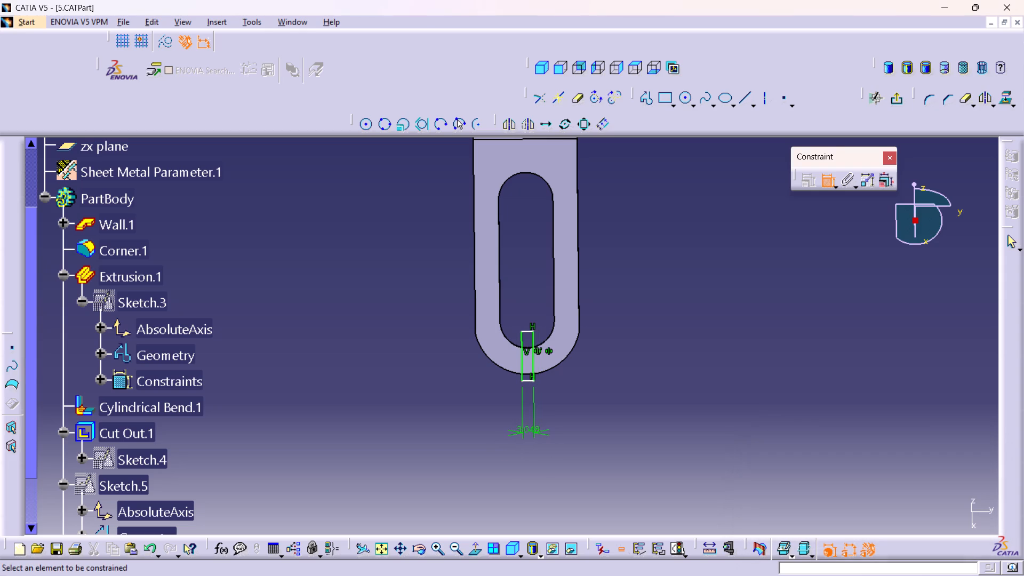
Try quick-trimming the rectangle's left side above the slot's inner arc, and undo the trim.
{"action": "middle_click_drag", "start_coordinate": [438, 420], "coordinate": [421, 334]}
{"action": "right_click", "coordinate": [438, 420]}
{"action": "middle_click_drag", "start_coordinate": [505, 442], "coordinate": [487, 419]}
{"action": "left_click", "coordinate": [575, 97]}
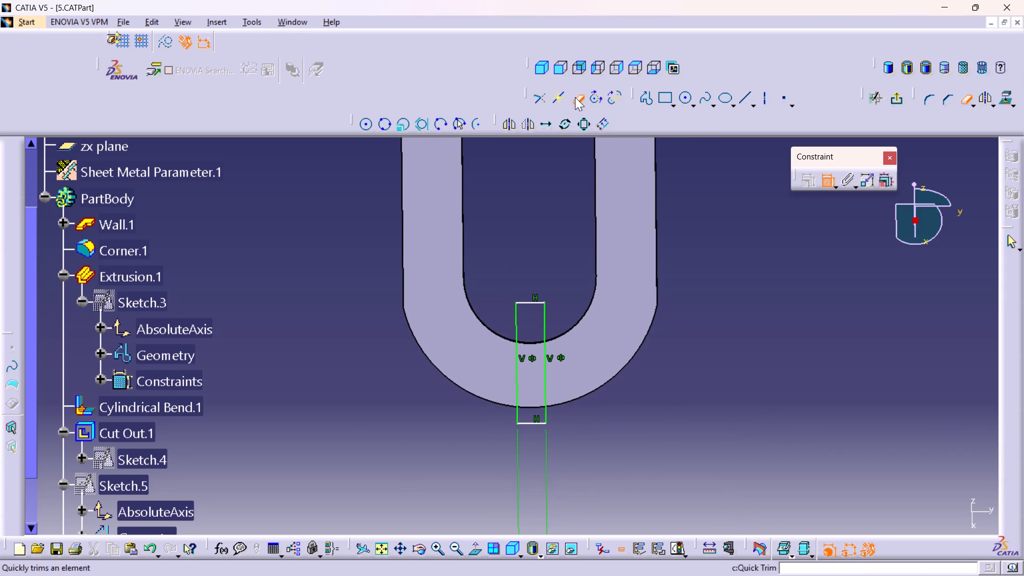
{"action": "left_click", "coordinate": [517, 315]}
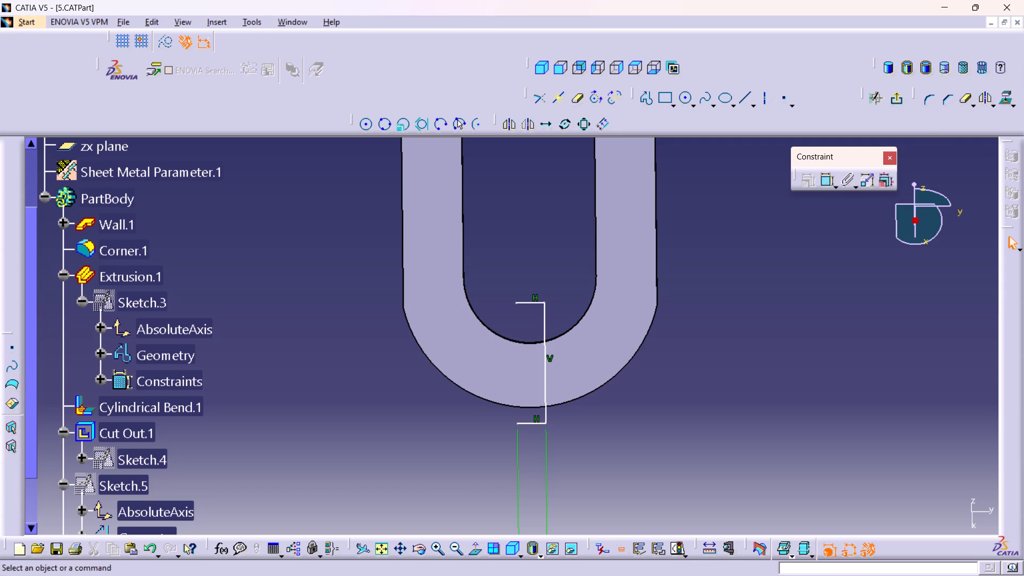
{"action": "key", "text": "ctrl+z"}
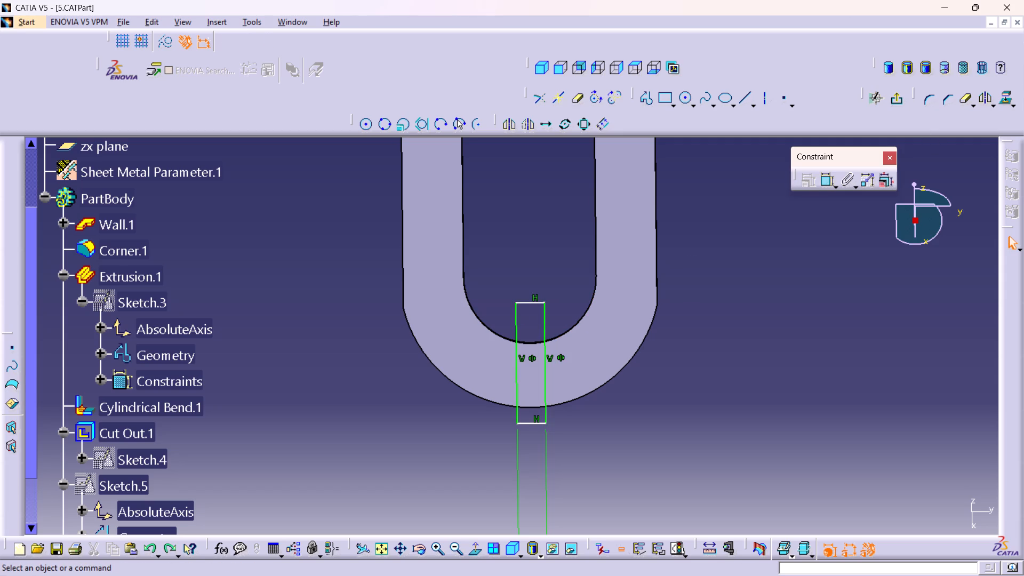
Project the slot's inner arc edge and the flange's outer arc edge at the rounded end into the sketch.
{"action": "left_click_drag", "start_coordinate": [688, 442], "coordinate": [684, 430]}
{"action": "left_click", "coordinate": [579, 322]}
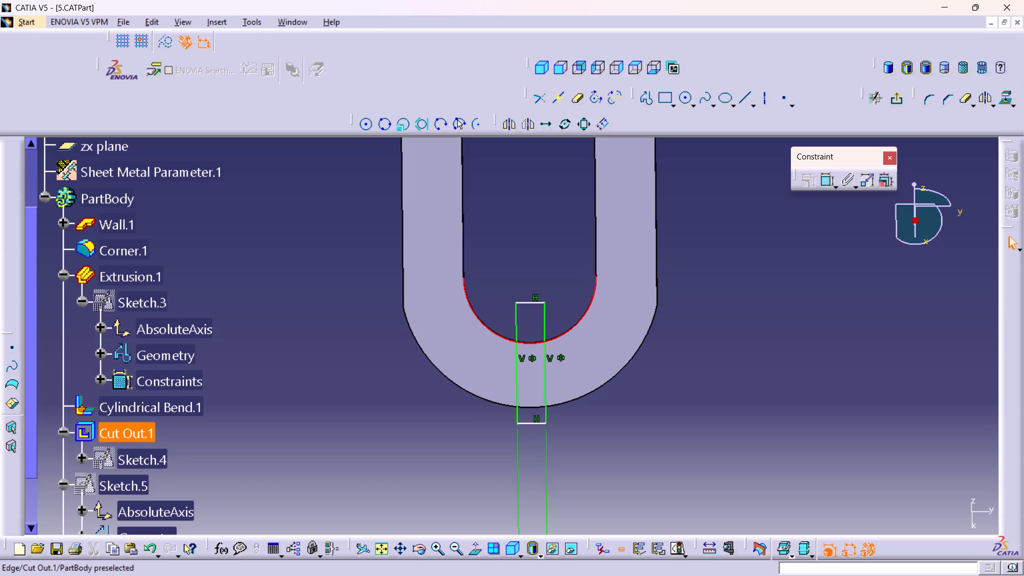
{"action": "left_click", "coordinate": [590, 390]}
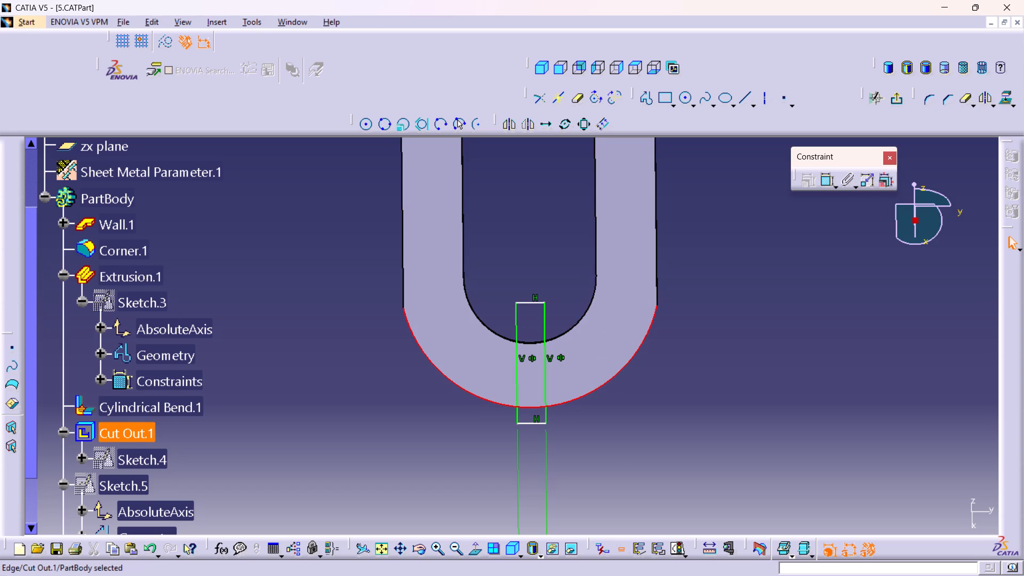
{"action": "left_click", "coordinate": [573, 325], "text": "ctrl"}
{"action": "left_click", "coordinate": [1004, 95]}
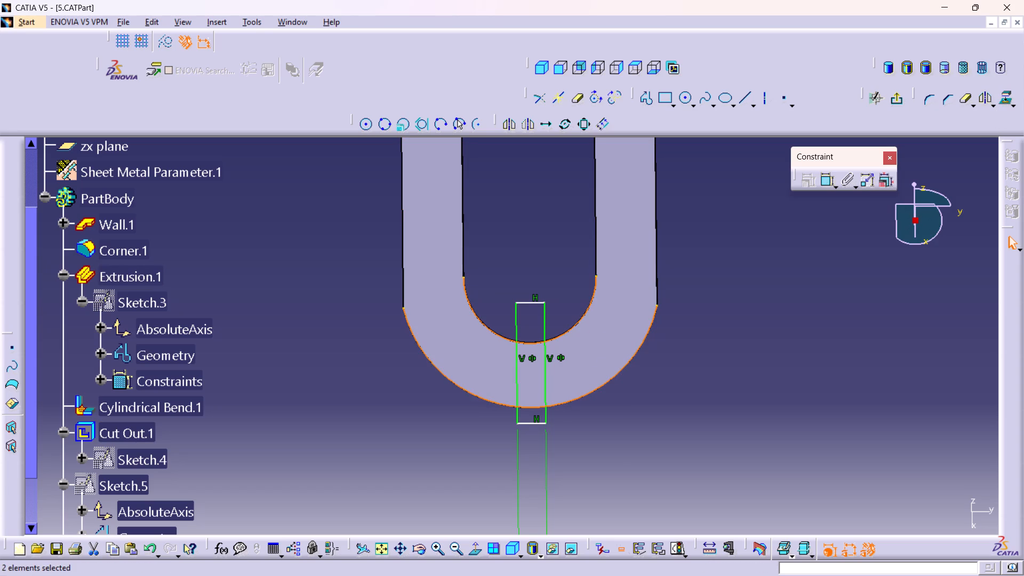
{"action": "left_click", "coordinate": [749, 397]}
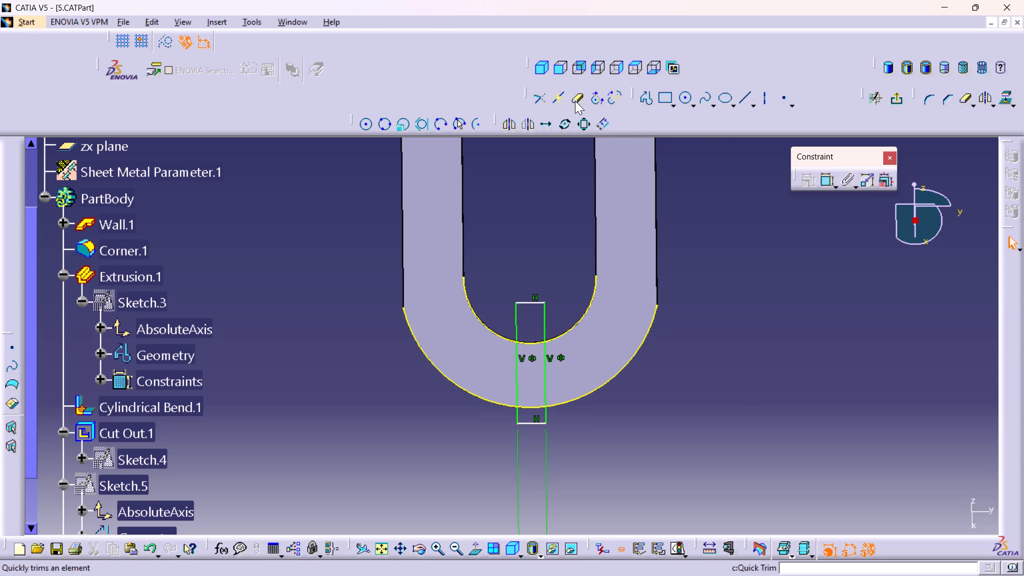
Quick-trim the rectangle to leave only its two vertical sides between the inner and outer arcs, converting the length constraint into a distance.
{"action": "double_click", "coordinate": [574, 99]}
{"action": "left_click", "coordinate": [518, 315]}
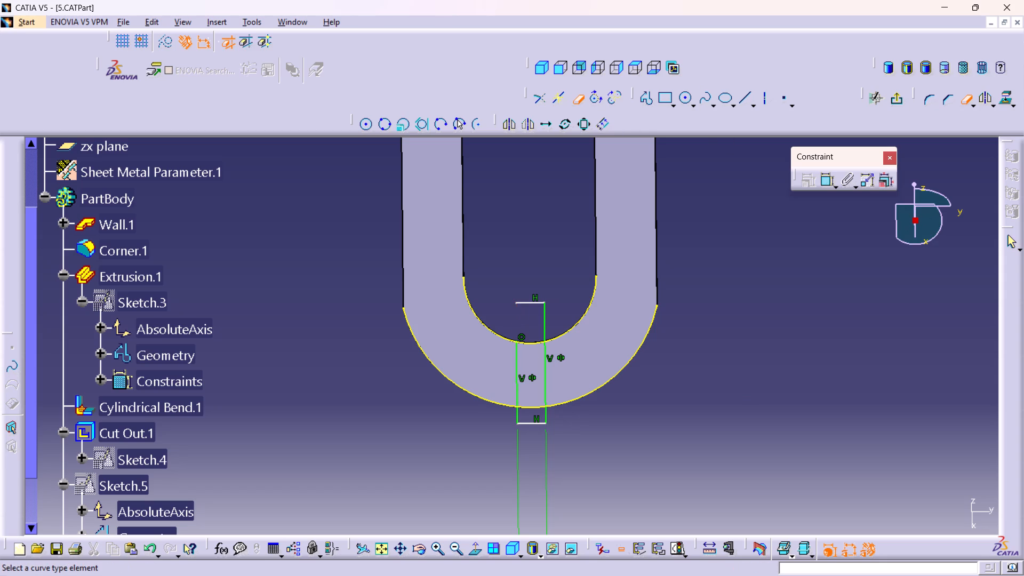
{"action": "left_click", "coordinate": [525, 302]}
{"action": "left_click", "coordinate": [542, 321]}
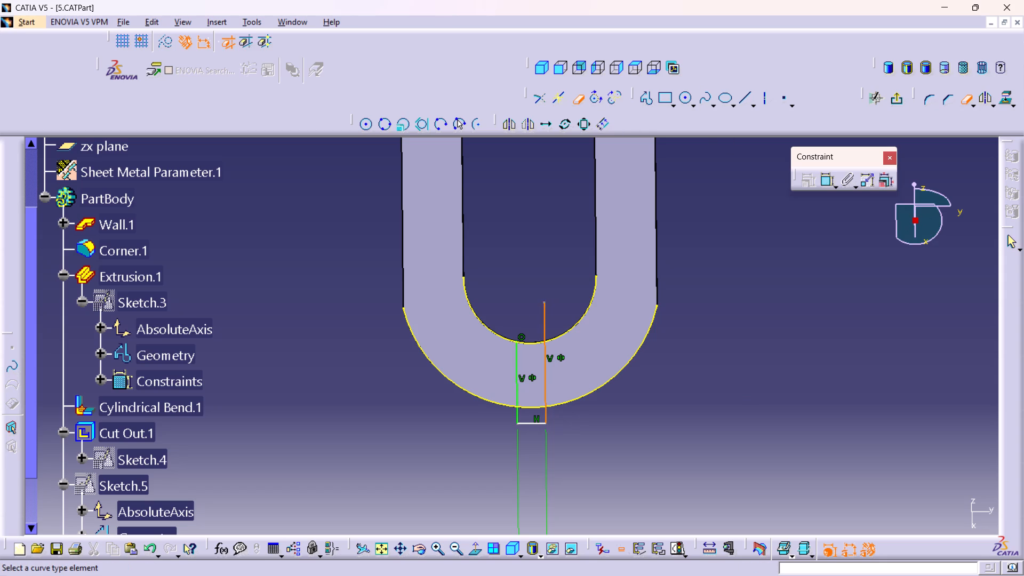
{"action": "left_click", "coordinate": [546, 319]}
{"action": "left_click", "coordinate": [528, 420]}
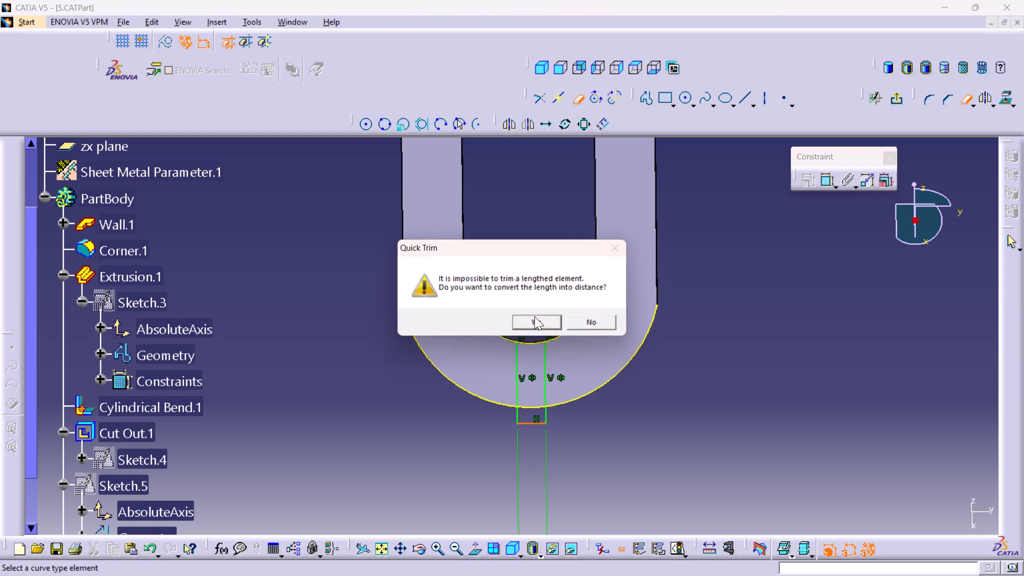
{"action": "left_click", "coordinate": [535, 319]}
{"action": "middle_click_drag", "start_coordinate": [426, 417], "coordinate": [418, 305]}
{"action": "right_click", "coordinate": [426, 417]}
{"action": "middle_click_drag", "start_coordinate": [515, 385], "coordinate": [486, 285]}
{"action": "middle_click_drag", "start_coordinate": [521, 342], "coordinate": [515, 319]}
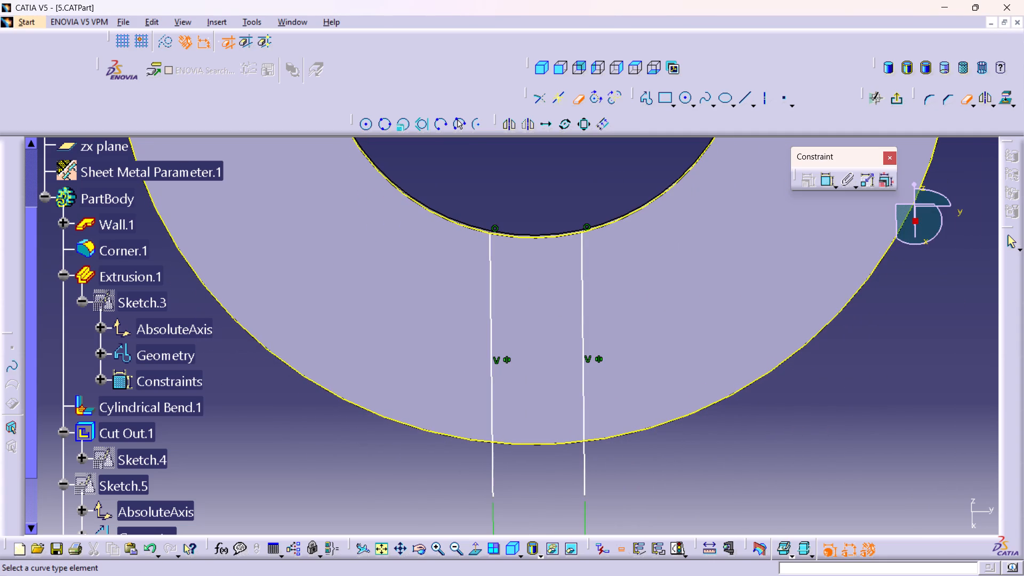
{"action": "left_click", "coordinate": [491, 466]}
{"action": "left_click", "coordinate": [583, 467]}
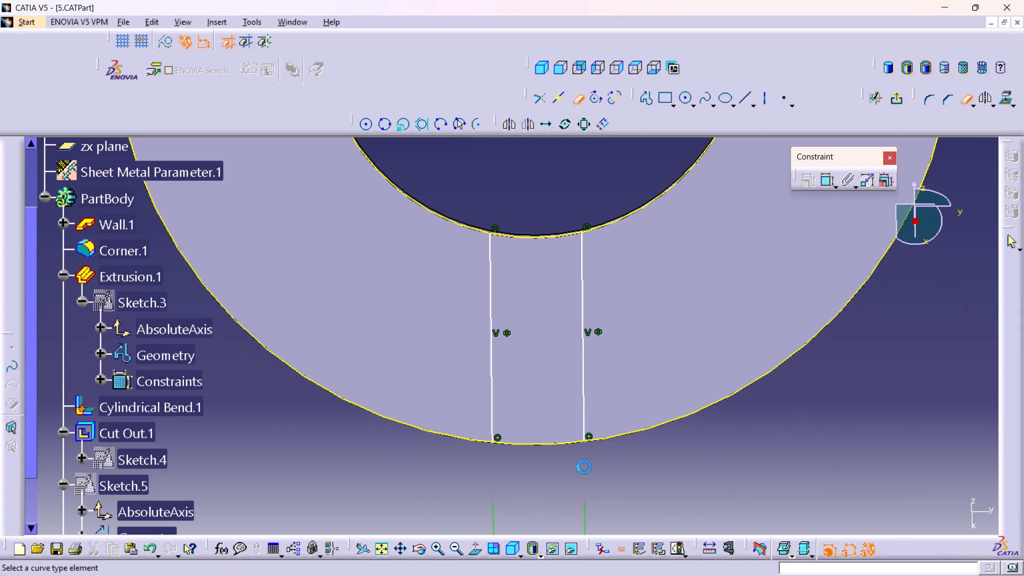
Quick-trim the projected inner and outer arcs outside the two vertical sides, leaving a closed profile across the rounded end.
{"action": "left_click", "coordinate": [624, 431]}
{"action": "left_click", "coordinate": [623, 434]}
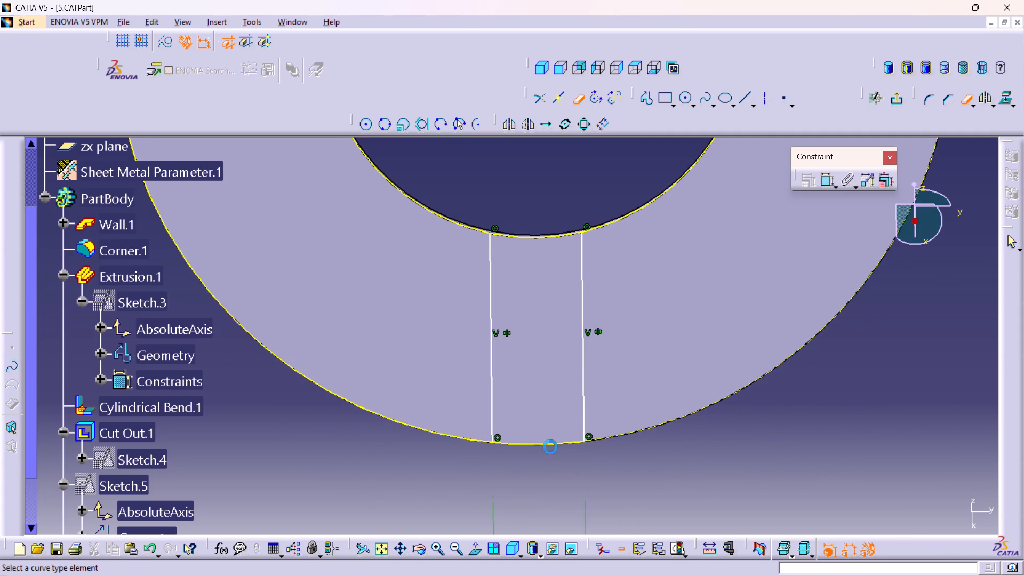
{"action": "left_click", "coordinate": [395, 420]}
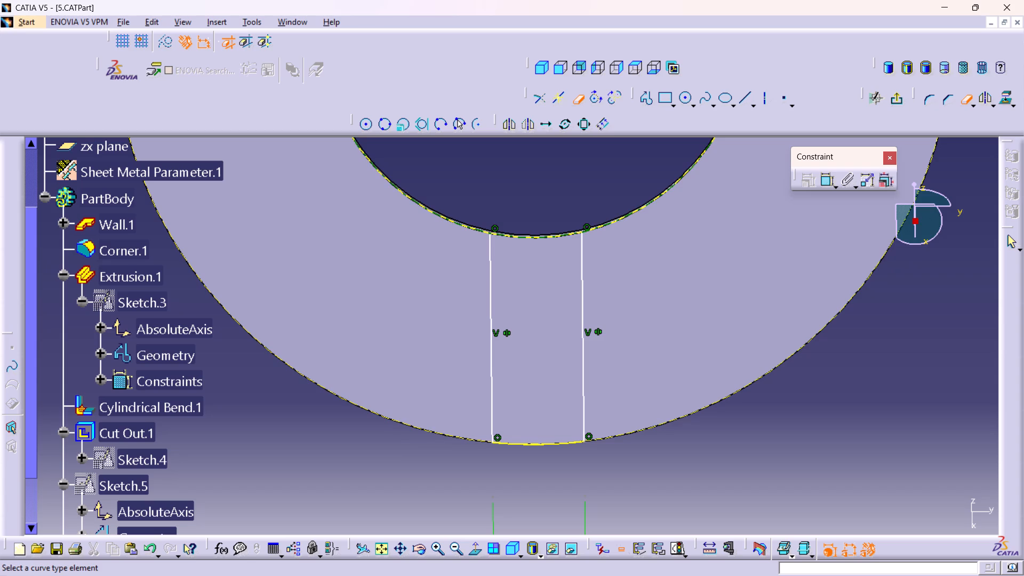
{"action": "left_click", "coordinate": [443, 218]}
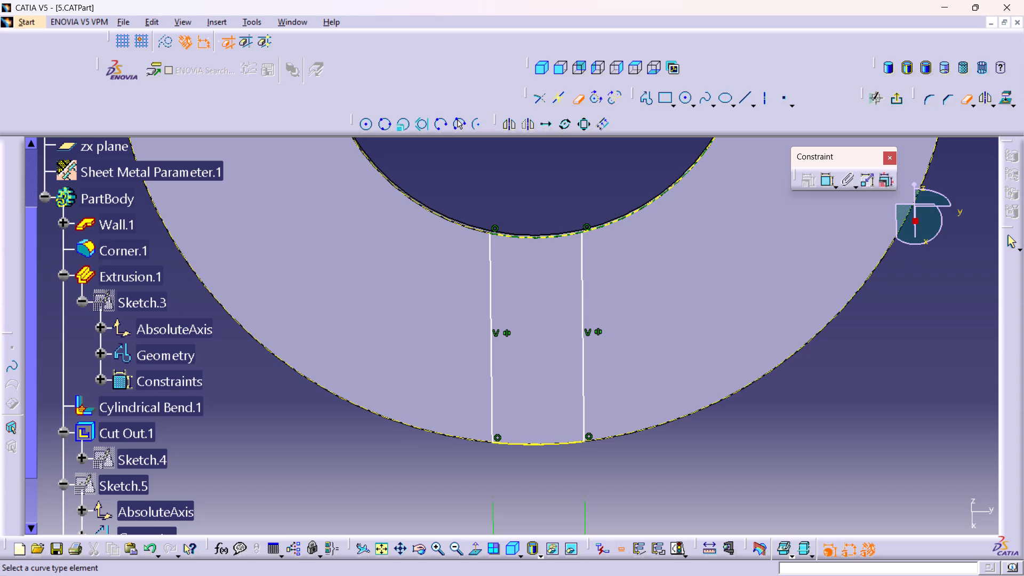
{"action": "left_click", "coordinate": [623, 215]}
Delete the leftover 3.048 mm width dimension and the two stray endpoints below the rounded end.
{"action": "middle_click_drag", "start_coordinate": [593, 413], "coordinate": [612, 468]}
{"action": "right_click", "coordinate": [593, 413]}
{"action": "middle_click_drag", "start_coordinate": [612, 463], "coordinate": [606, 378]}
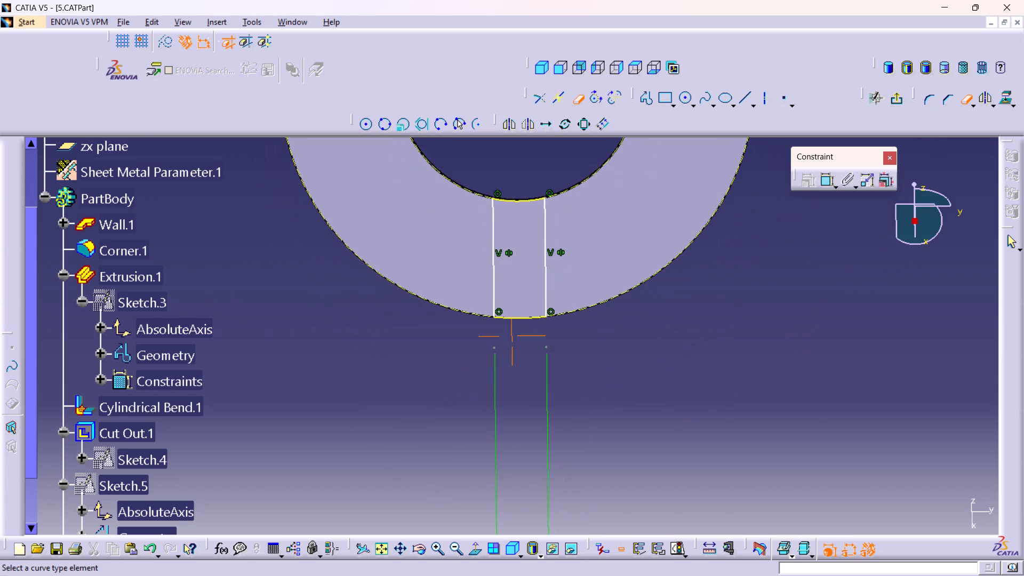
{"action": "middle_click_drag", "start_coordinate": [606, 378], "coordinate": [606, 370]}
{"action": "middle_click_drag", "start_coordinate": [504, 406], "coordinate": [498, 374]}
{"action": "middle_click_drag", "start_coordinate": [514, 494], "coordinate": [513, 402]}
{"action": "right_click", "coordinate": [518, 434]}
{"action": "left_click", "coordinate": [671, 376]}
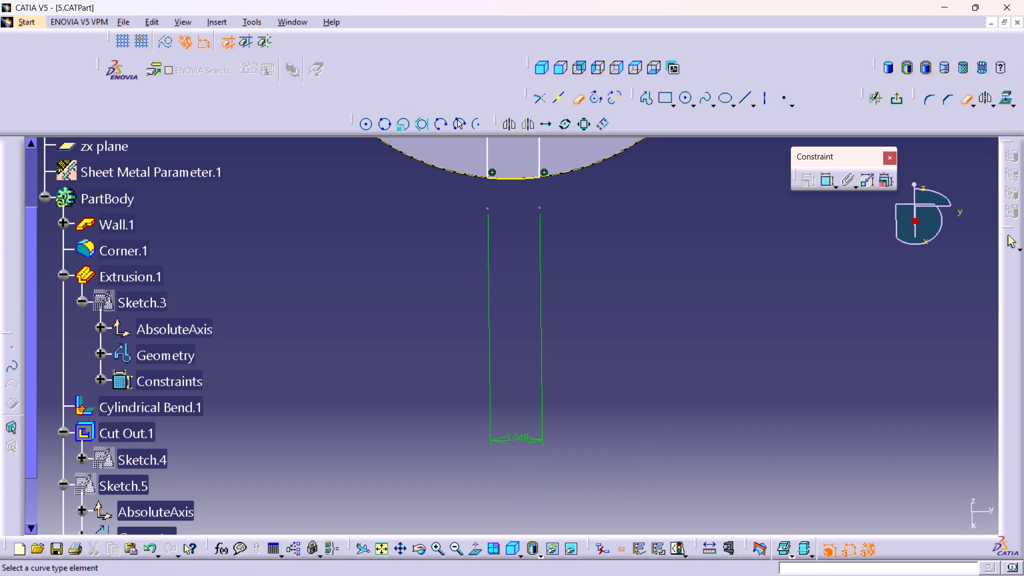
{"action": "left_click", "coordinate": [577, 100]}
{"action": "right_click", "coordinate": [509, 431]}
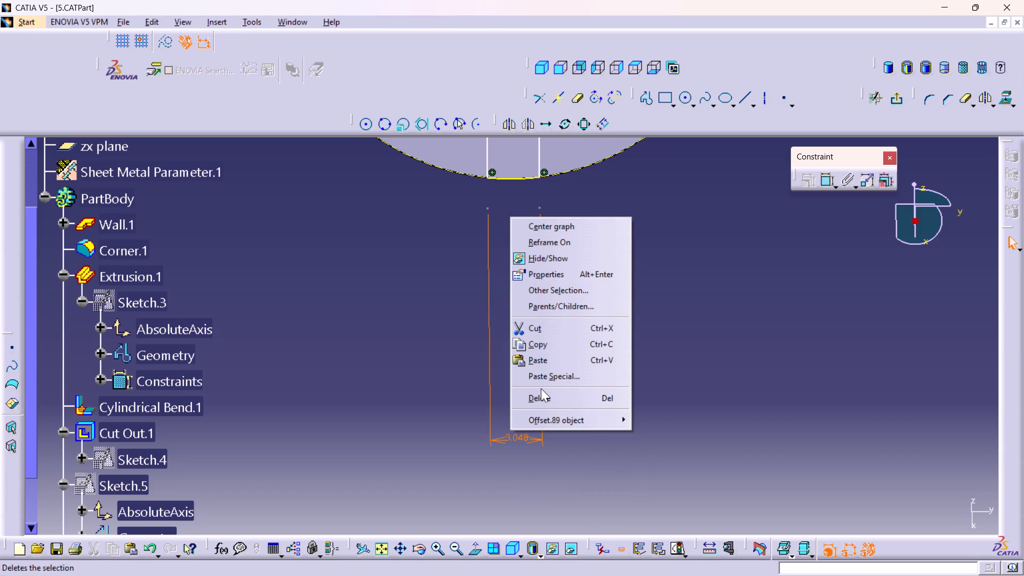
{"action": "left_click", "coordinate": [541, 388]}
{"action": "left_click", "coordinate": [530, 399]}
{"action": "middle_click_drag", "start_coordinate": [505, 250], "coordinate": [513, 355]}
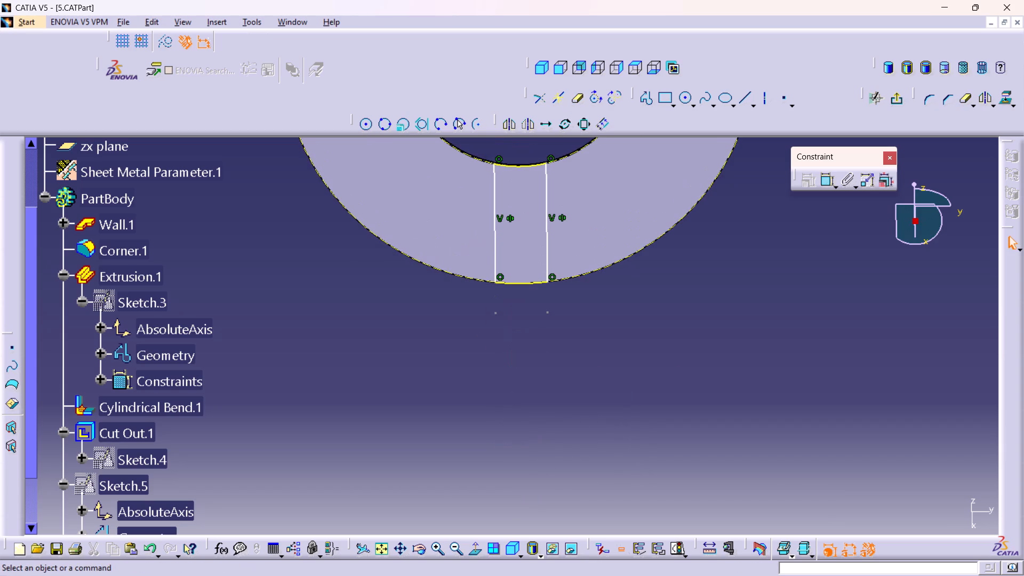
{"action": "left_click_drag", "start_coordinate": [579, 307], "coordinate": [446, 370]}
{"action": "key", "text": "Delete"}
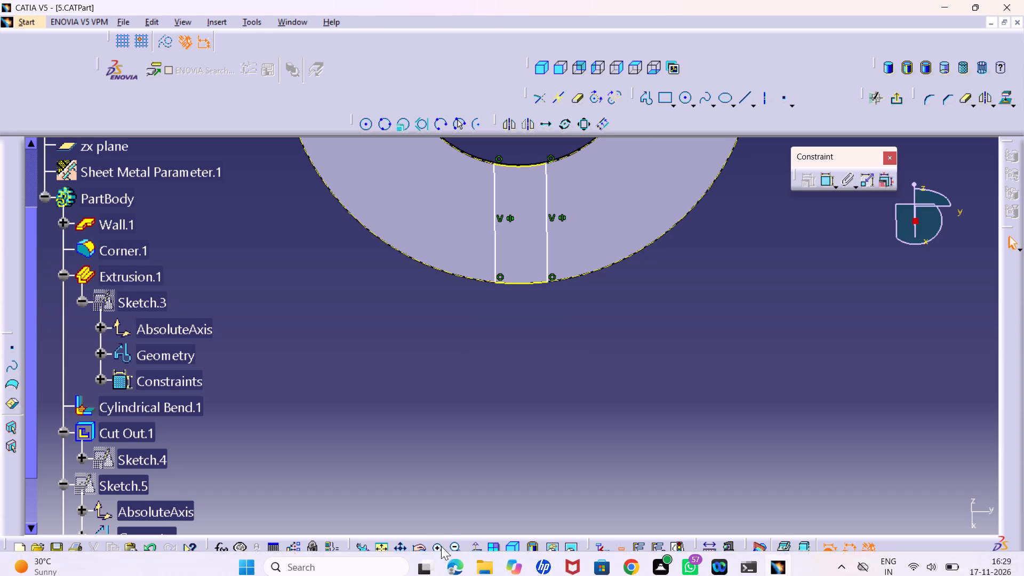
Dimension the distance between the profile's two vertical sides again, placing the dimension just below the outer arc.
{"action": "left_click", "coordinate": [474, 547]}
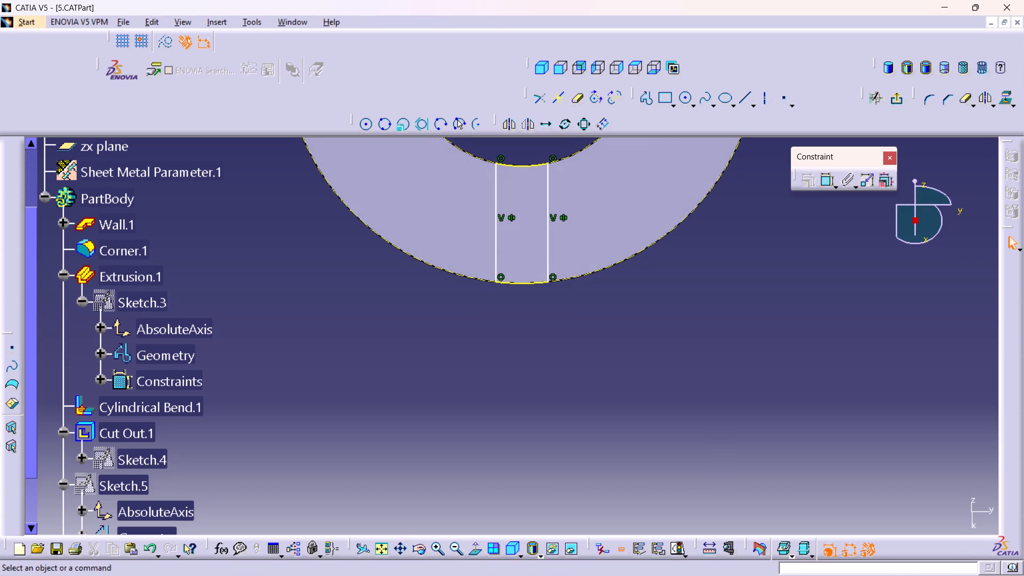
{"action": "double_click", "coordinate": [821, 183]}
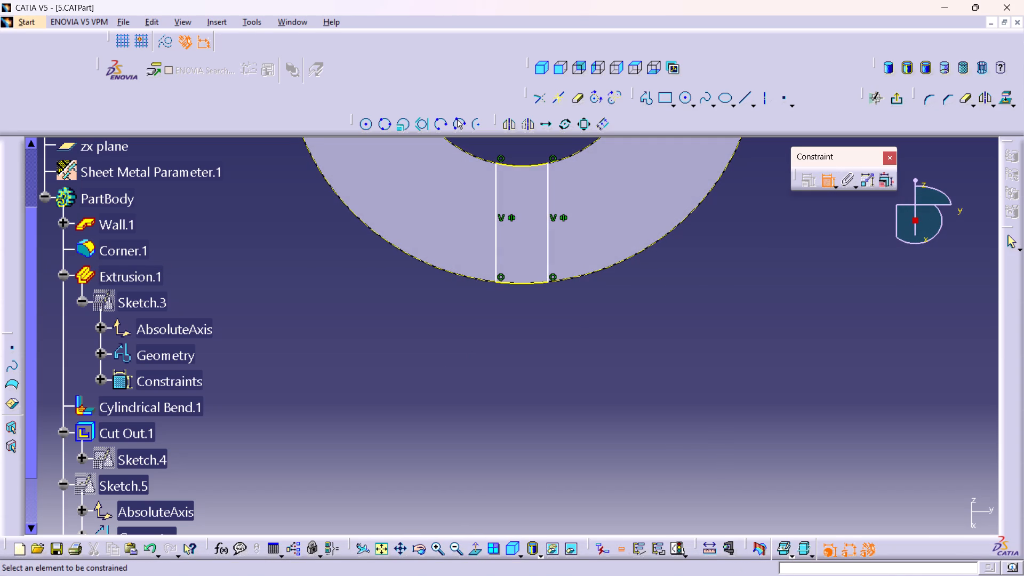
{"action": "left_click", "coordinate": [494, 240]}
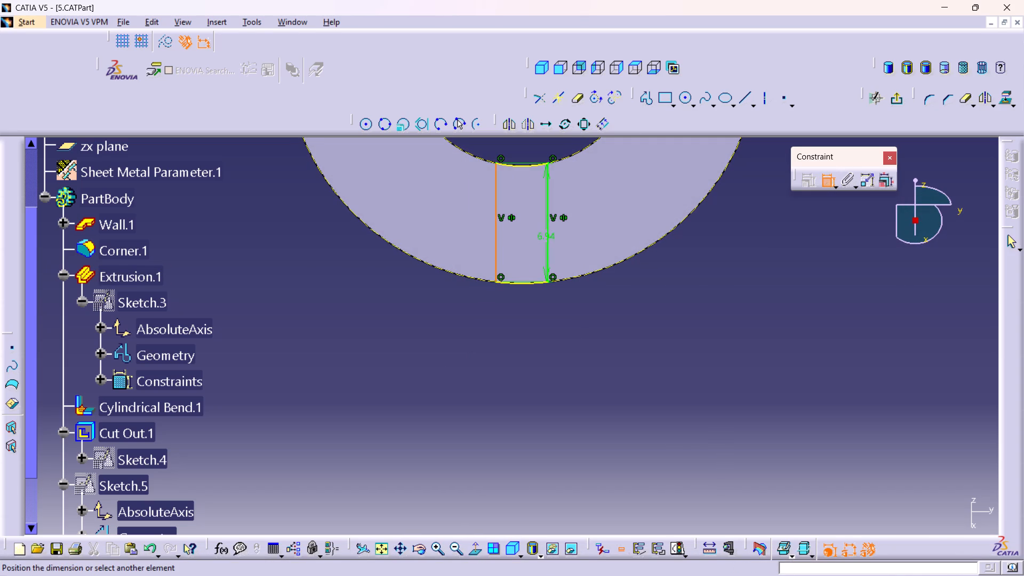
{"action": "left_click", "coordinate": [549, 263]}
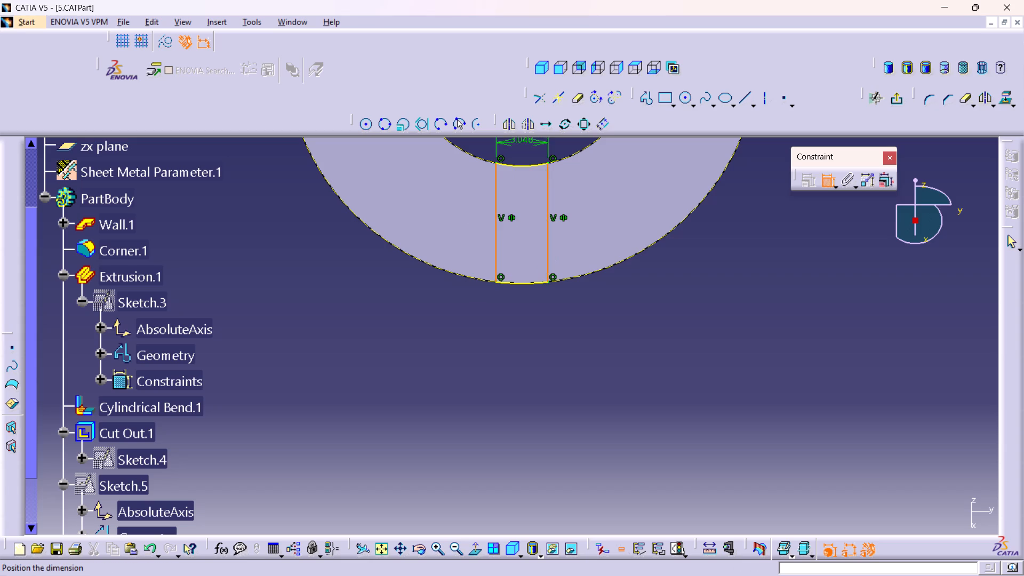
{"action": "left_click", "coordinate": [514, 315]}
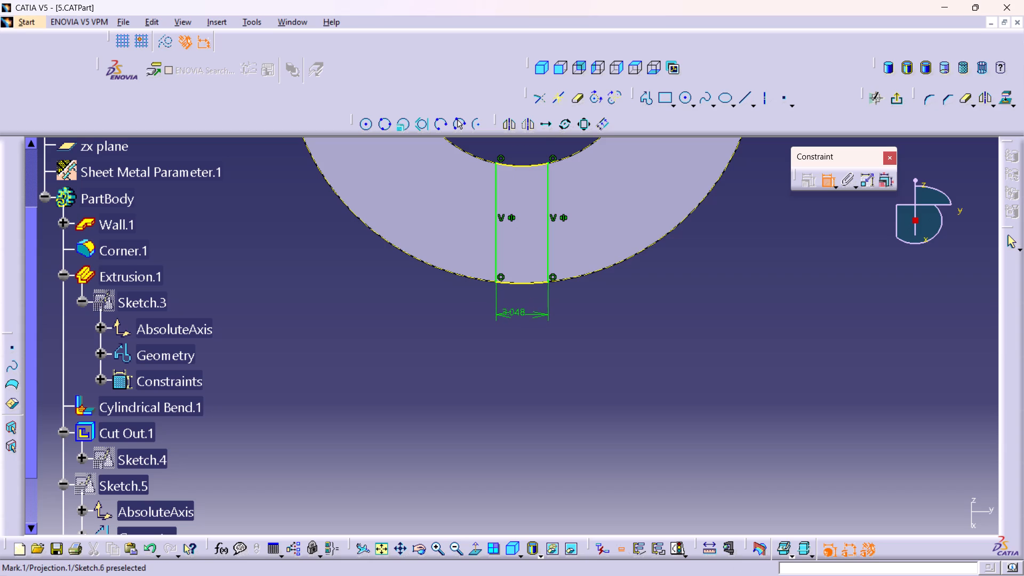
Exit the sketch and cut the profile through the rounded end with a Sheetmetal standard cutout using the Up to next limit.
{"action": "left_click", "coordinate": [897, 100]}
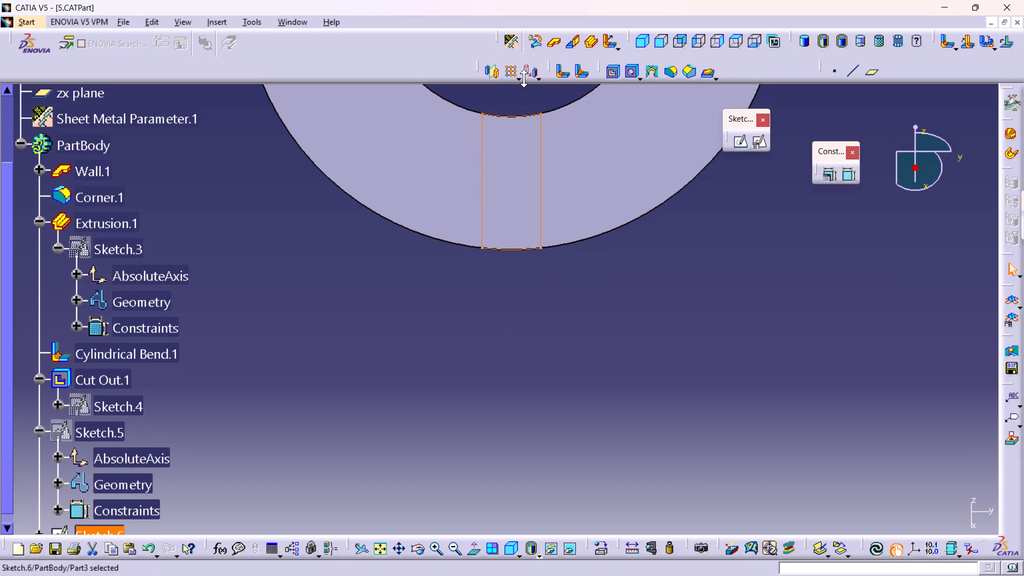
{"action": "left_click", "coordinate": [613, 74]}
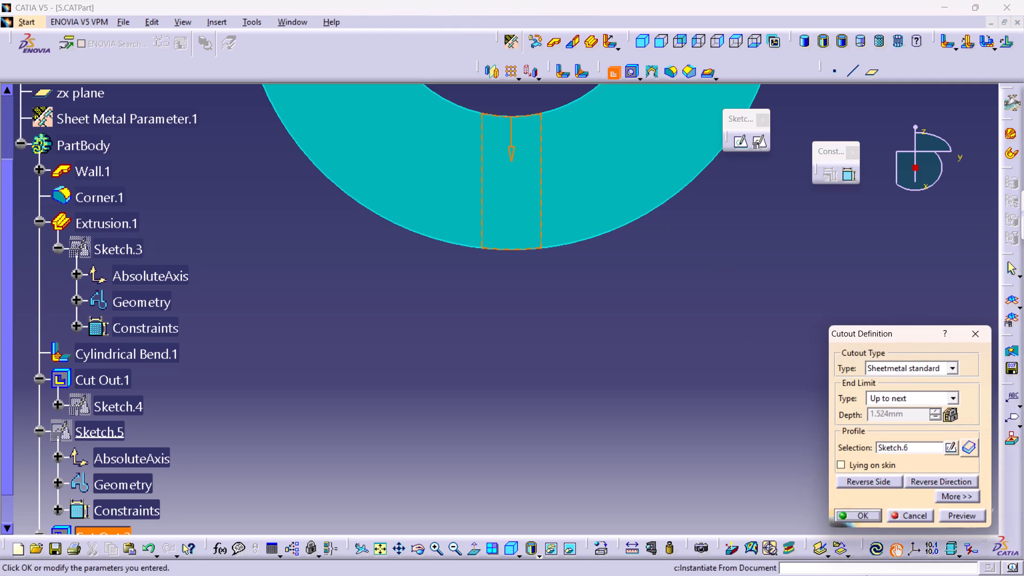
{"action": "left_click", "coordinate": [842, 516]}
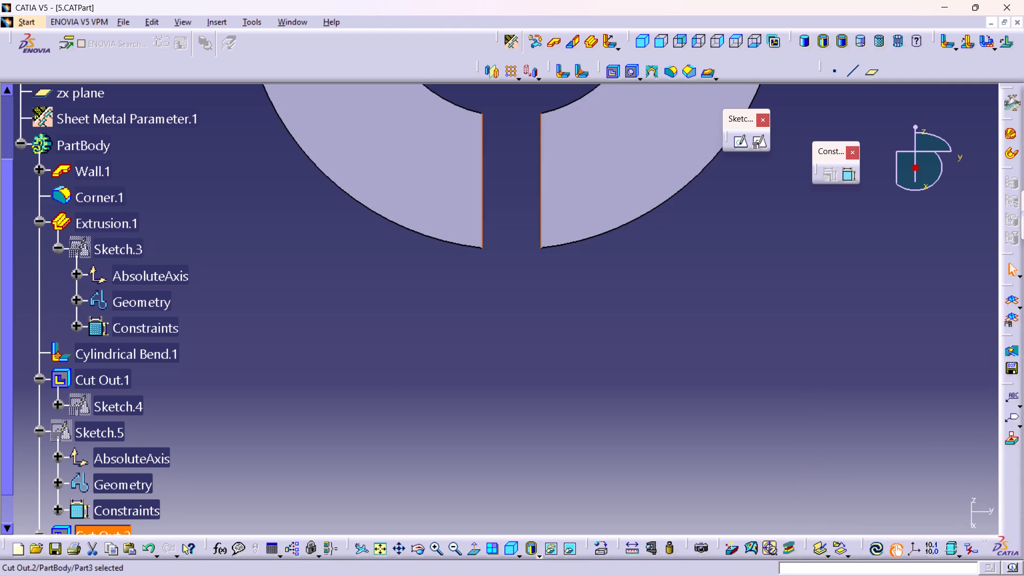
{"action": "left_click", "coordinate": [398, 389]}
Start a hole on the flat face of the wall with the rounded corner and open its positioning sketch.
{"action": "left_click", "coordinate": [640, 38]}
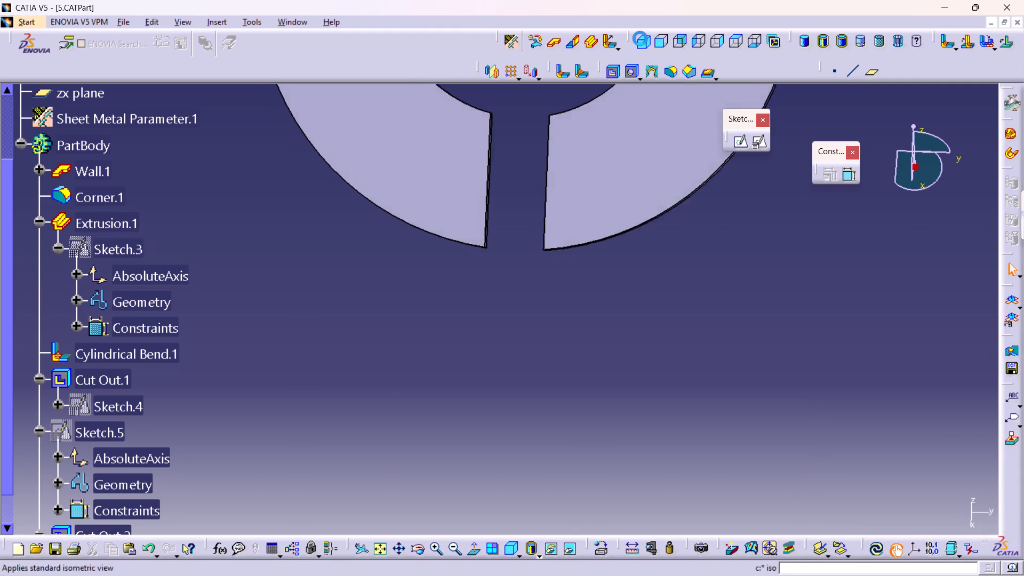
{"action": "left_click", "coordinate": [382, 544]}
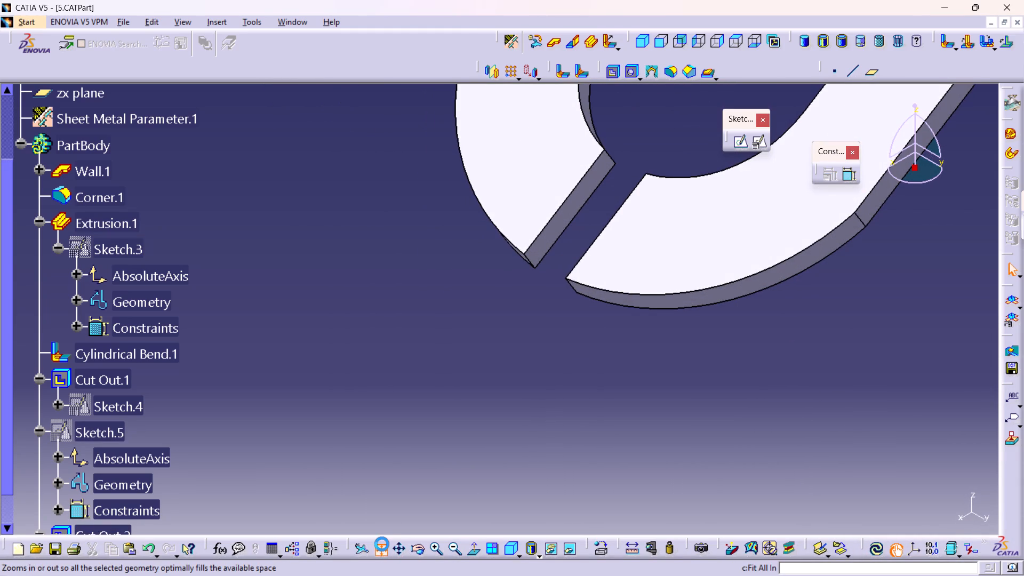
{"action": "middle_click_drag", "start_coordinate": [545, 365], "coordinate": [534, 305]}
{"action": "right_click", "coordinate": [545, 365]}
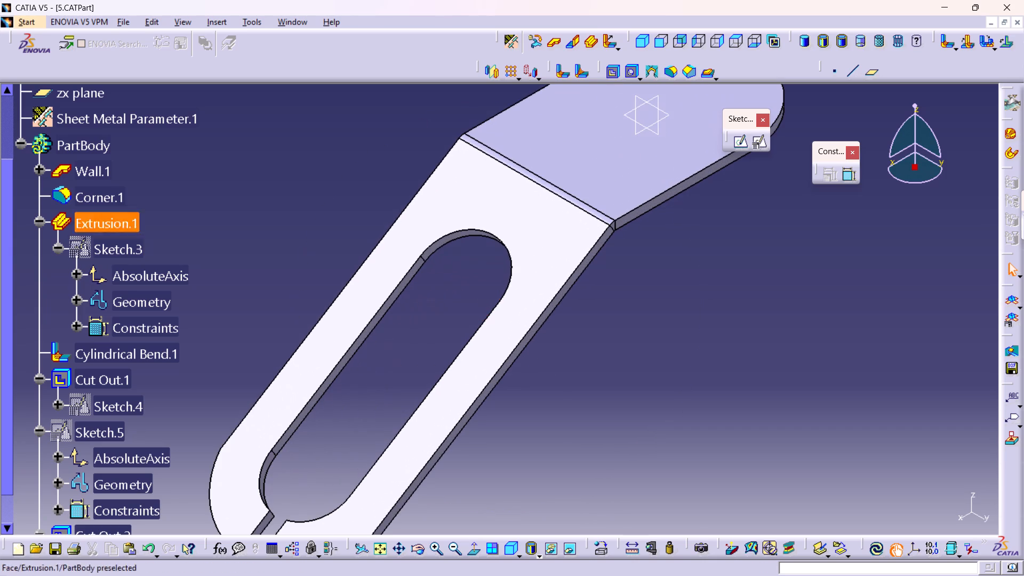
{"action": "middle_click_drag", "start_coordinate": [609, 333], "coordinate": [628, 388]}
{"action": "right_click", "coordinate": [609, 333]}
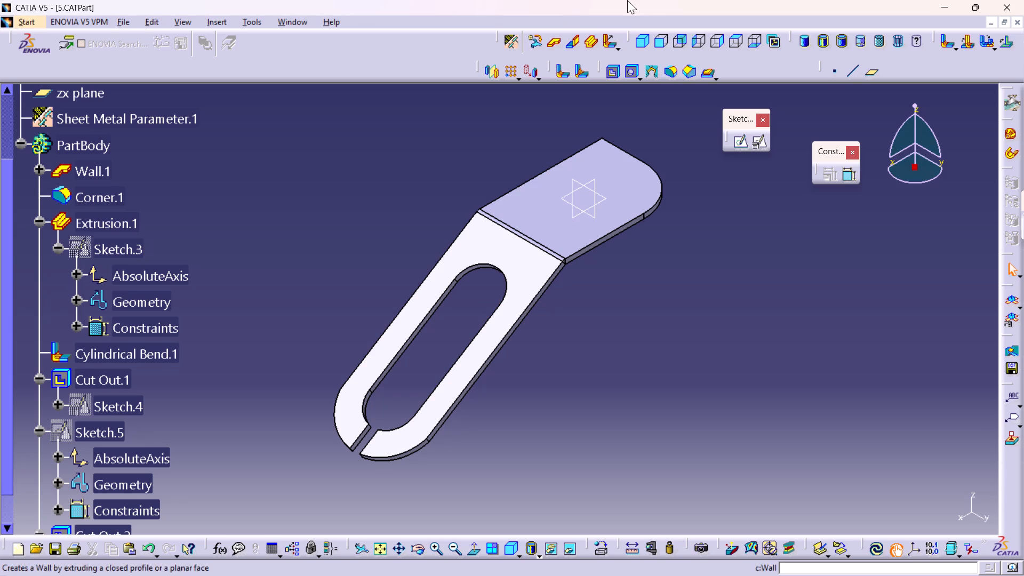
{"action": "left_click", "coordinate": [630, 68]}
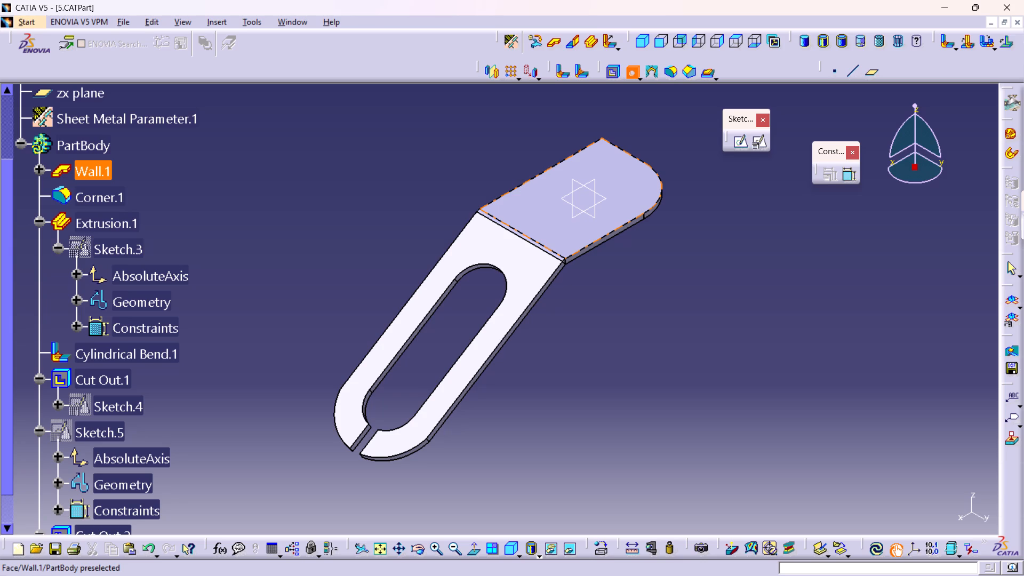
{"action": "left_click", "coordinate": [614, 183]}
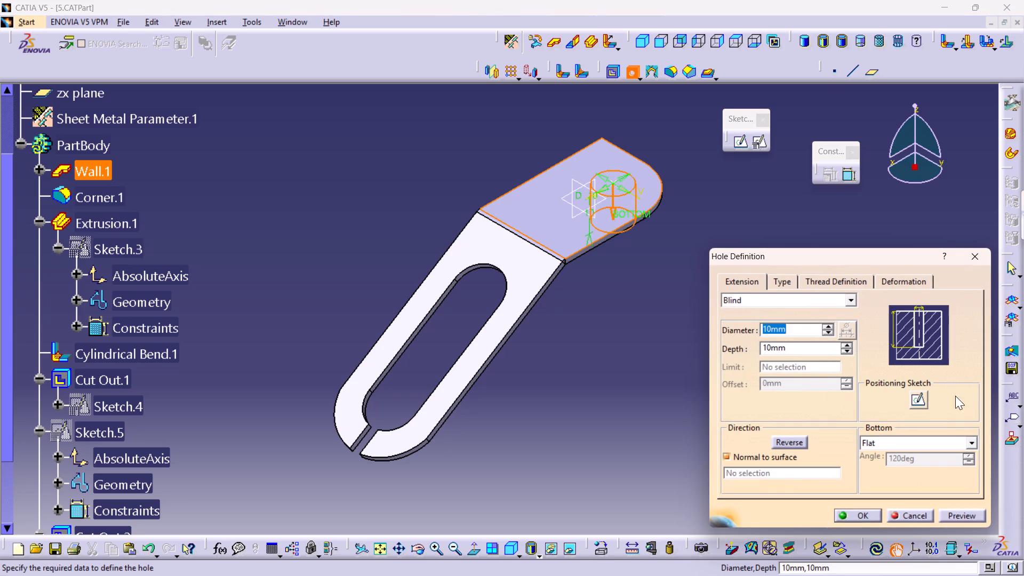
{"action": "double_click", "coordinate": [917, 401]}
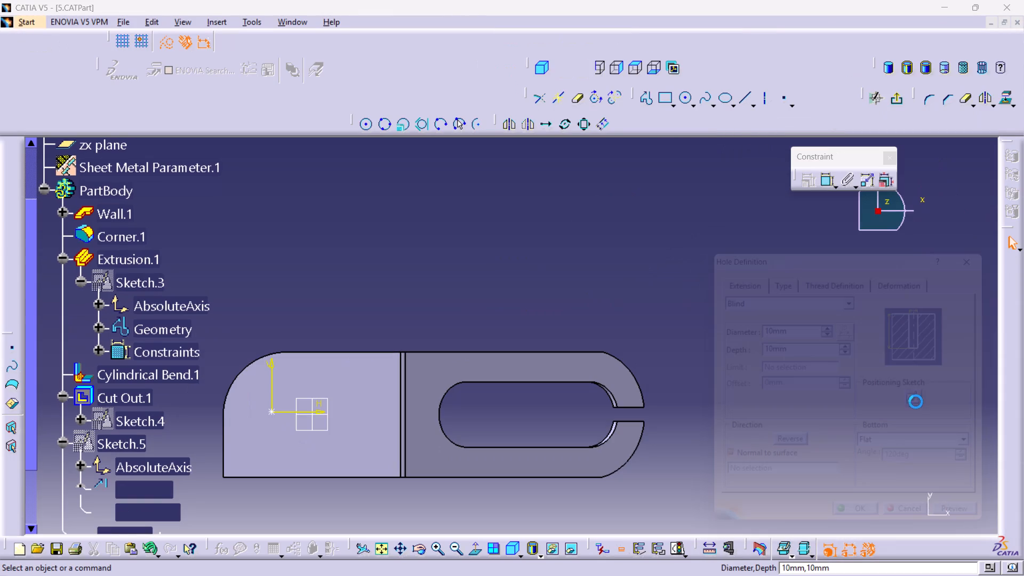
{"action": "middle_click_drag", "start_coordinate": [269, 475], "coordinate": [406, 445]}
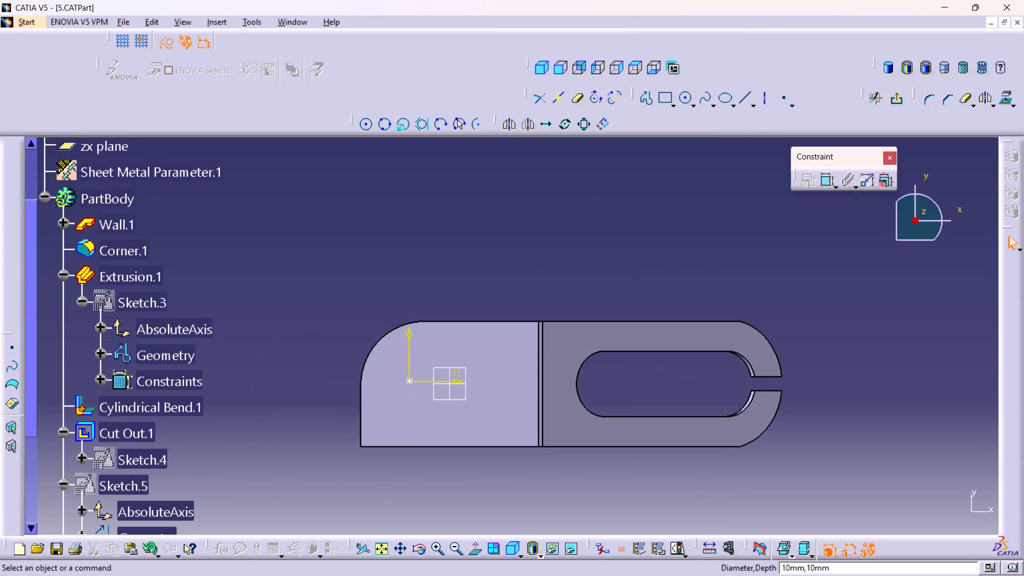
Constrain the hole's centre point 15.748 mm from the wall's long edge on the rounded-corner side.
{"action": "double_click", "coordinate": [826, 178]}
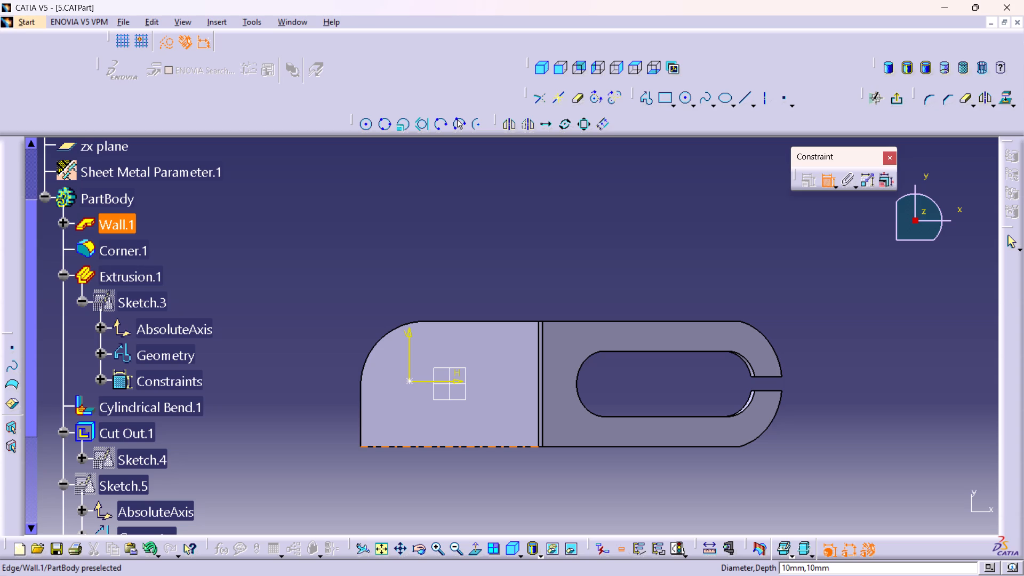
{"action": "left_click", "coordinate": [436, 323]}
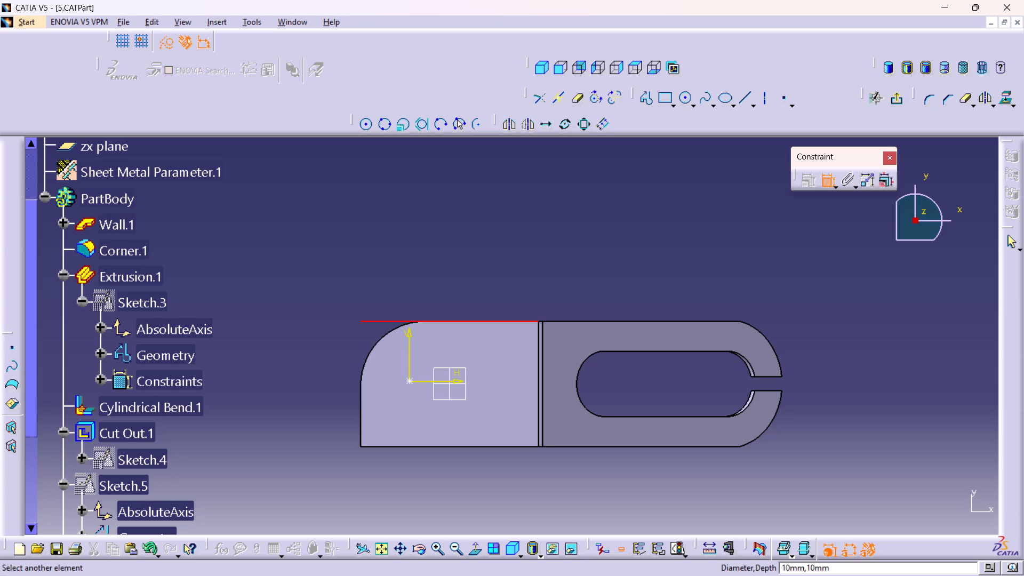
{"action": "left_click", "coordinate": [409, 382]}
{"action": "left_click", "coordinate": [302, 367]}
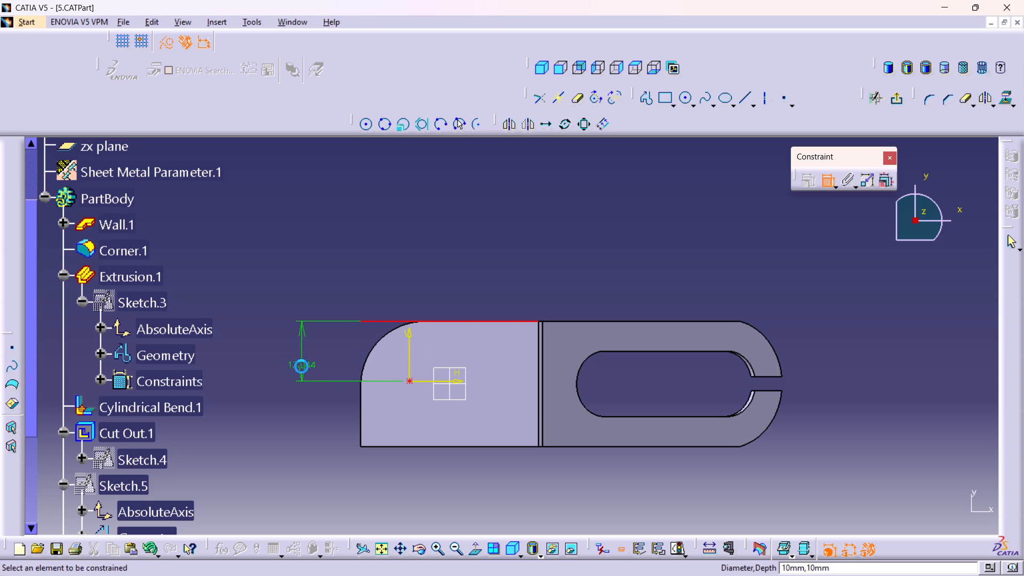
{"action": "double_click", "coordinate": [297, 364]}
{"action": "type", "text": "15"}
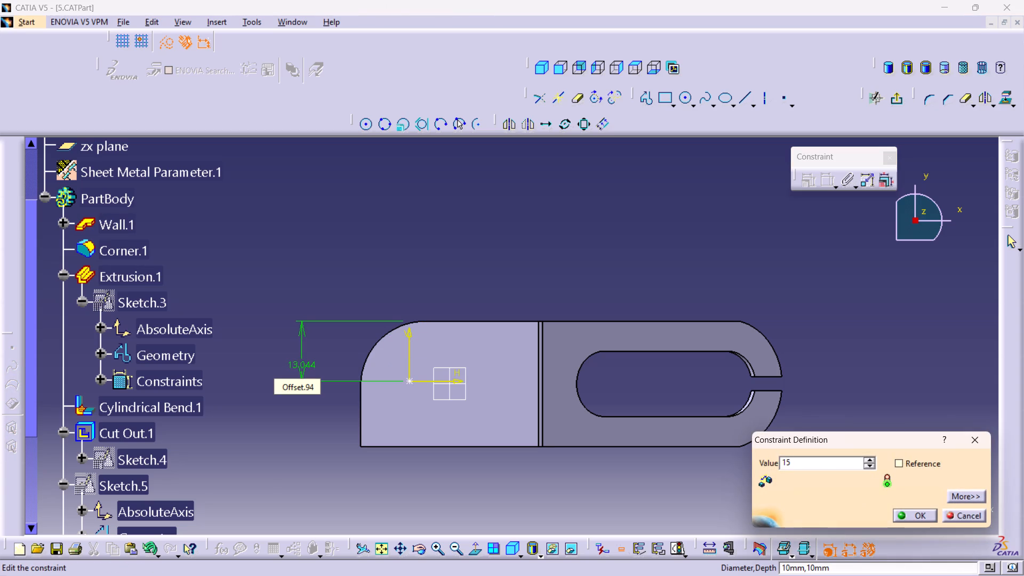
{"action": "key", "text": "period"}
{"action": "key", "text": "7"}
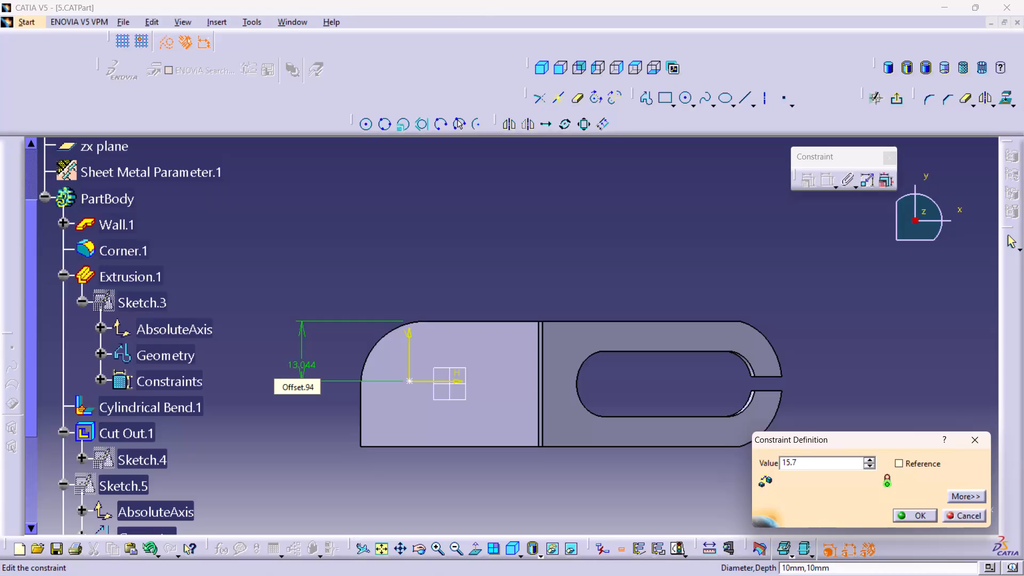
{"action": "type", "text": "48"}
{"action": "key", "text": "Return"}
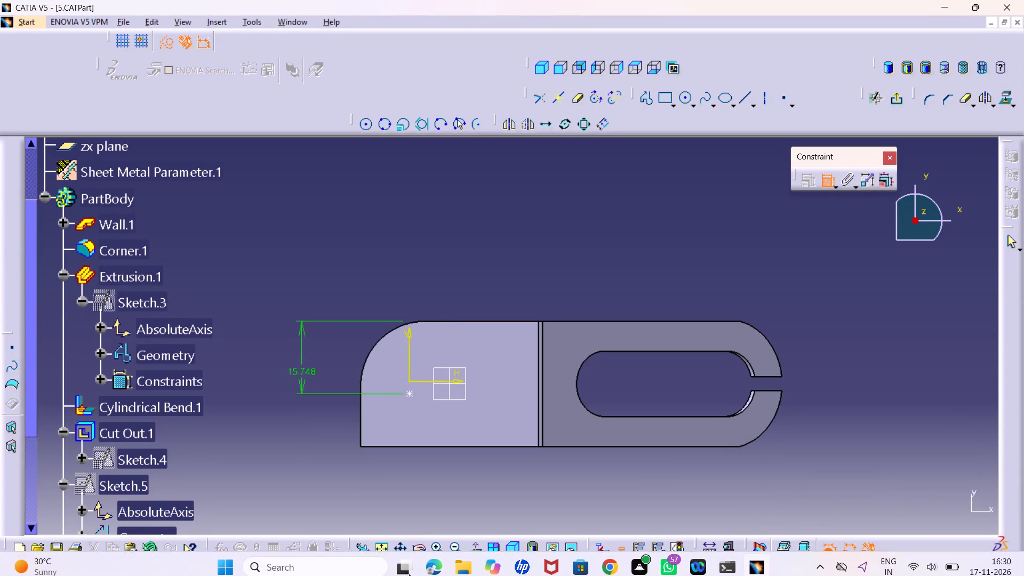
Constrain the hole's centre point 15.748 mm from the wall's free end edge and exit the positioning sketch.
{"action": "left_click_drag", "start_coordinate": [362, 408], "coordinate": [371, 408]}
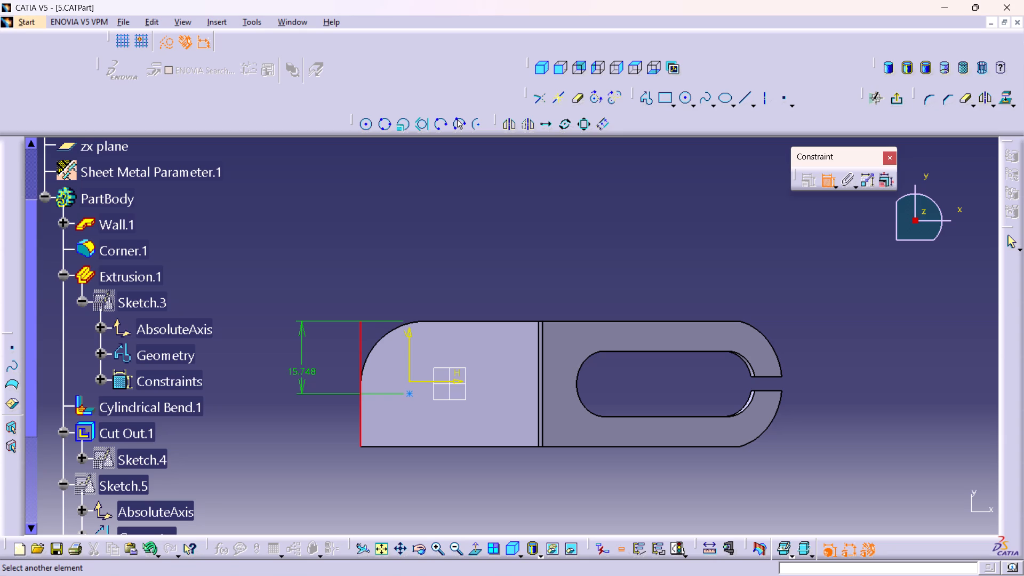
{"action": "left_click", "coordinate": [410, 395]}
{"action": "left_click", "coordinate": [398, 482]}
{"action": "double_click", "coordinate": [394, 476]}
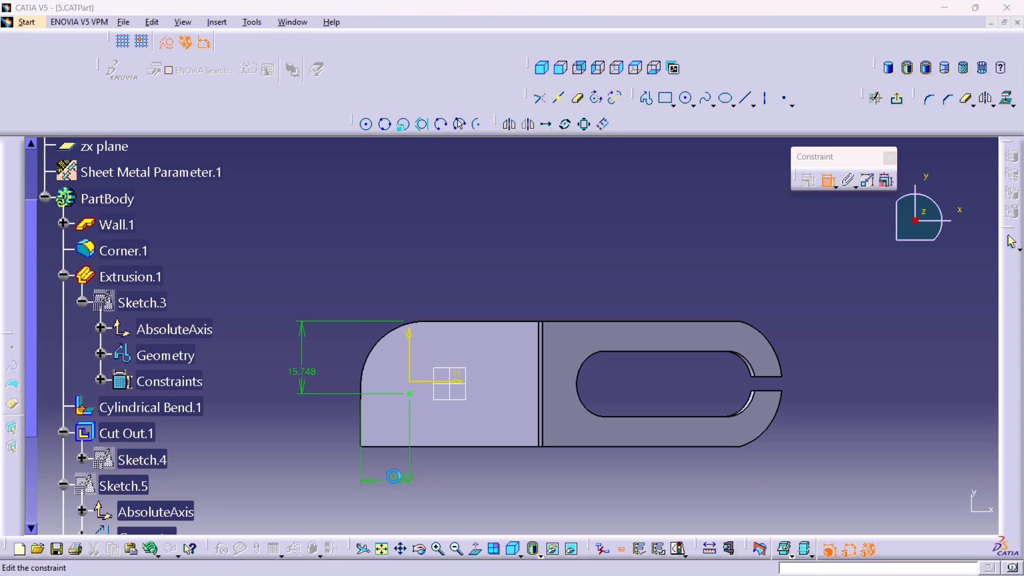
{"action": "type", "text": "15."}
{"action": "type", "text": "748"}
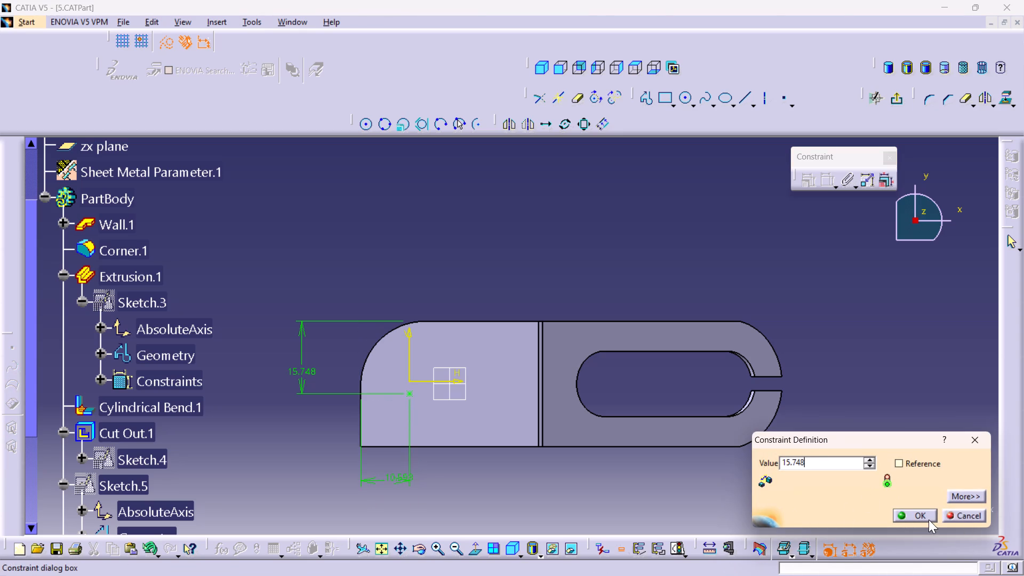
{"action": "left_click", "coordinate": [916, 511]}
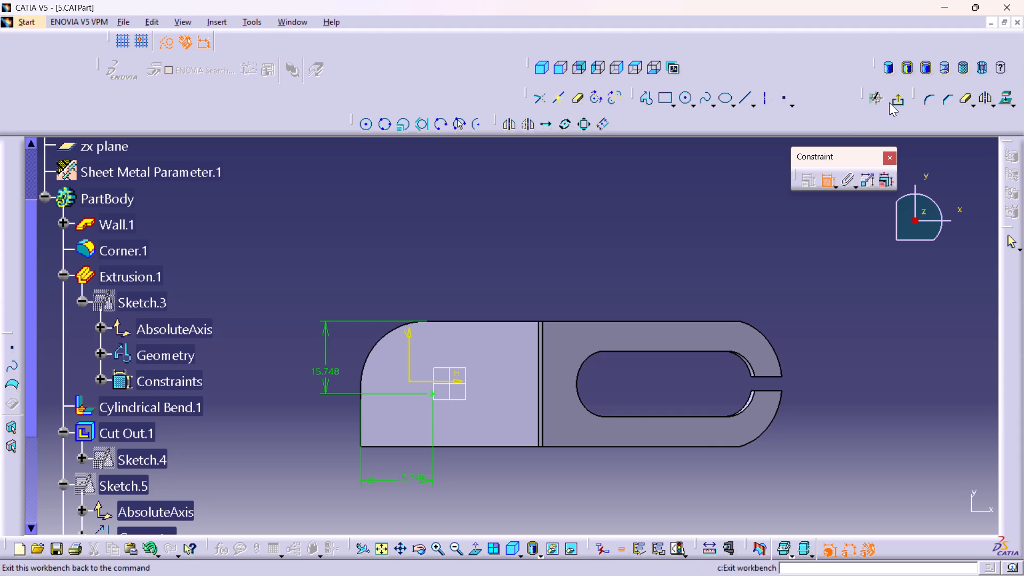
{"action": "left_click", "coordinate": [900, 94]}
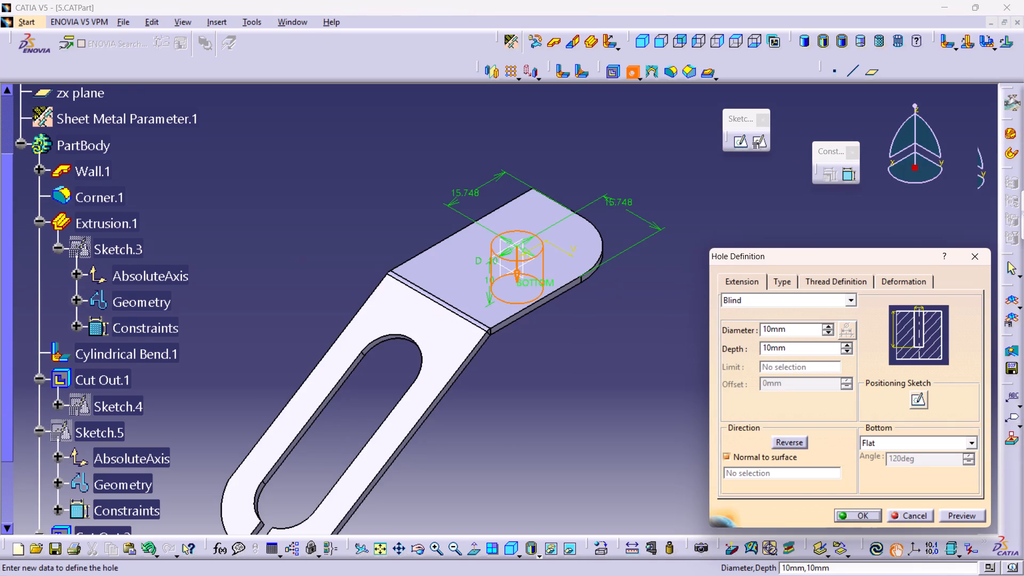
Set the blind hole's diameter to 15.748 mm, entered as 7.874+7.874, and create the hole in the wall.
{"action": "double_click", "coordinate": [798, 333]}
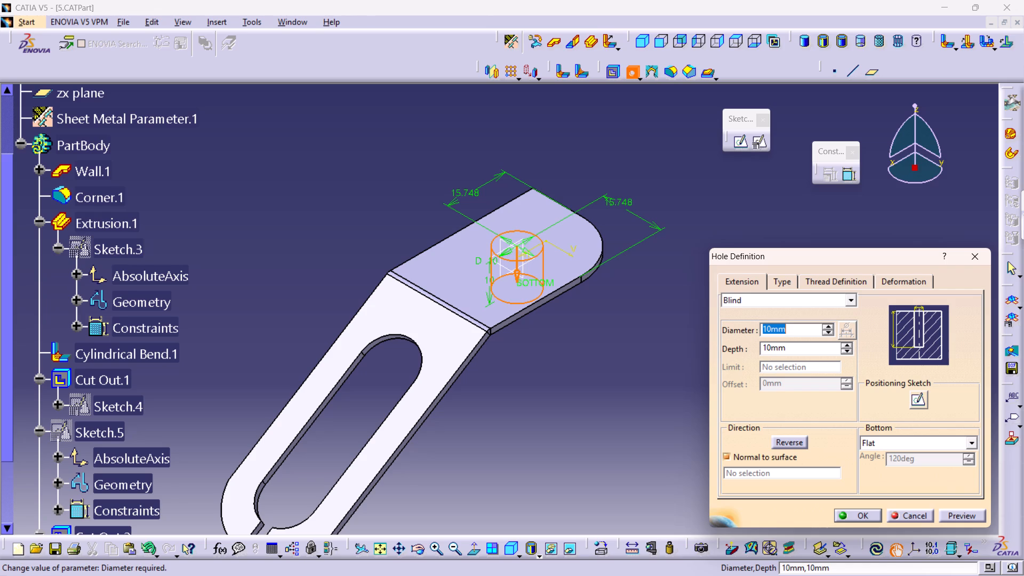
{"action": "key", "text": "7"}
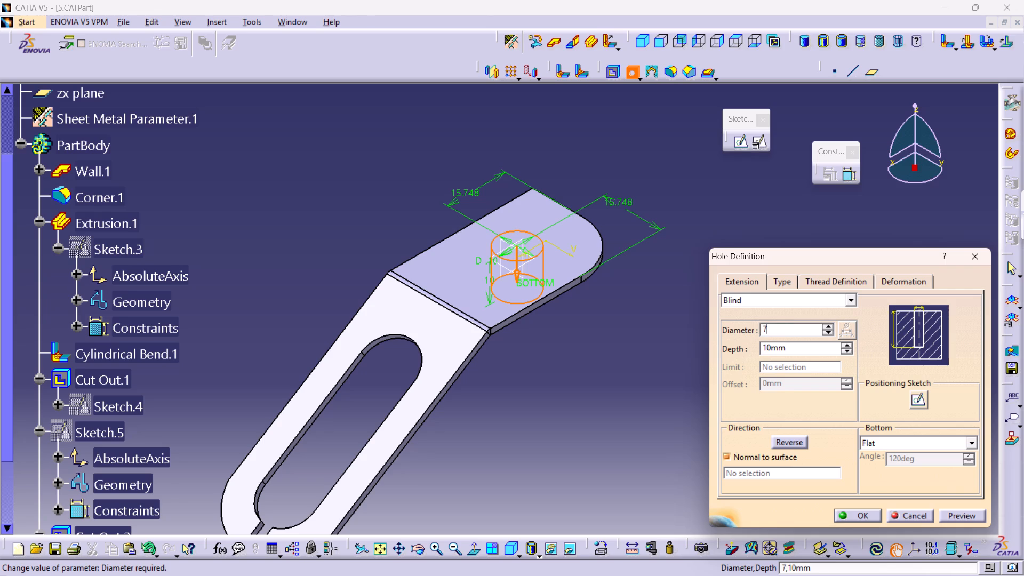
{"action": "key", "text": "period"}
{"action": "key", "text": "8"}
{"action": "type", "text": "74"}
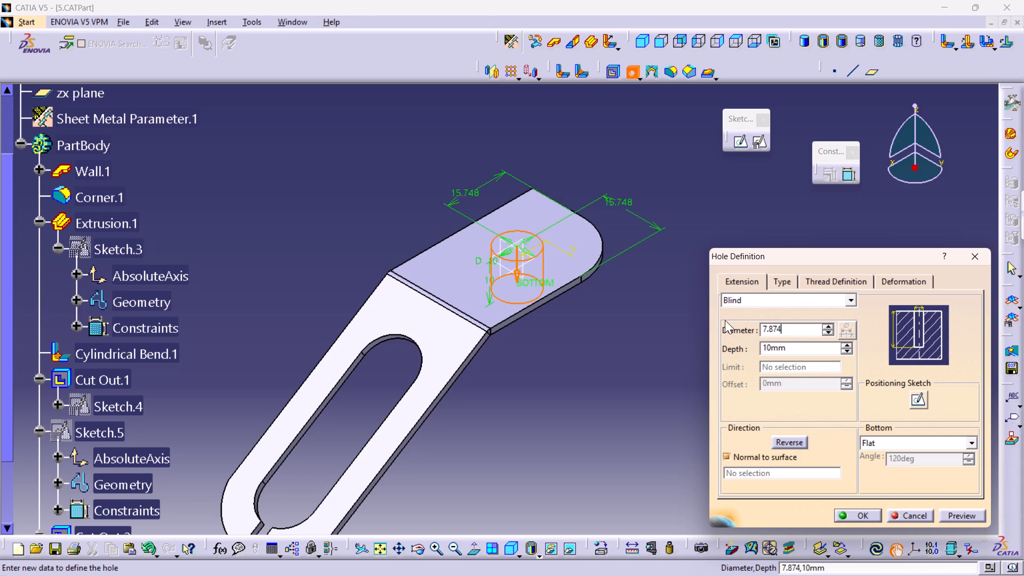
{"action": "left_click", "coordinate": [793, 326]}
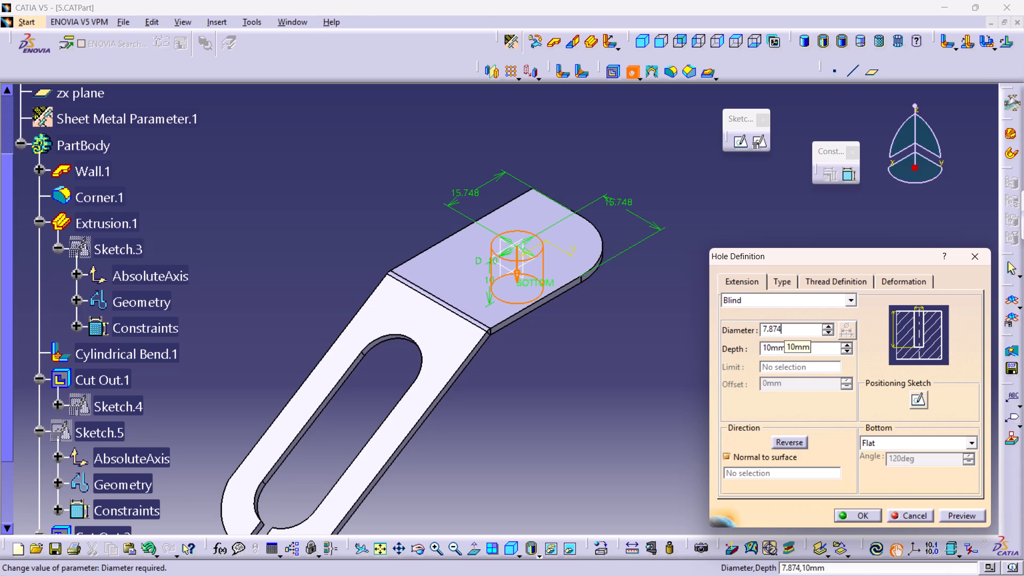
{"action": "key", "text": "plus"}
{"action": "type", "text": "7.8"}
{"action": "type", "text": "74"}
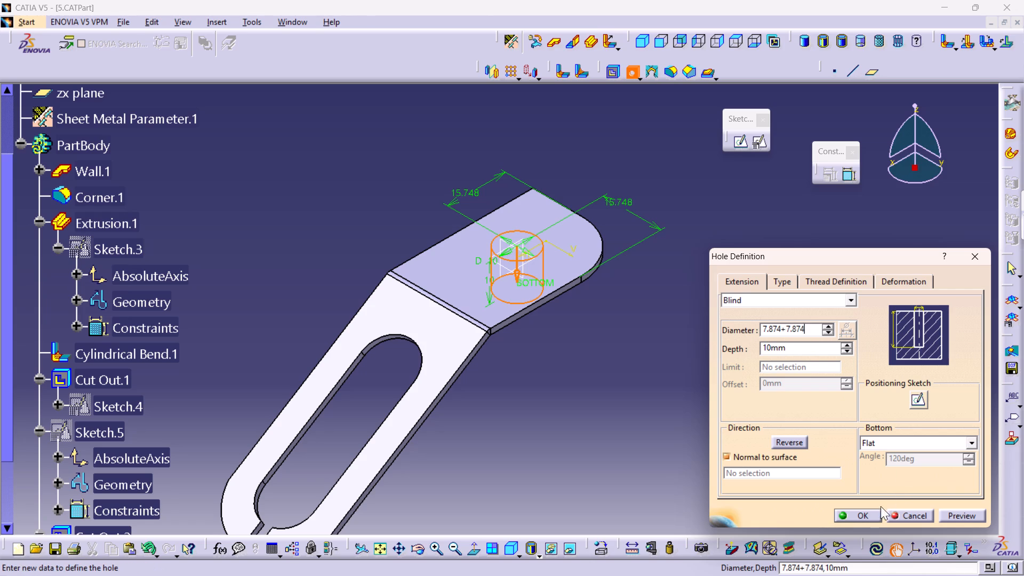
{"action": "left_click", "coordinate": [866, 519]}
{"action": "middle_click_drag", "start_coordinate": [523, 394], "coordinate": [527, 477]}
{"action": "right_click_drag", "start_coordinate": [523, 394], "coordinate": [527, 477]}
{"action": "left_click", "coordinate": [861, 517]}
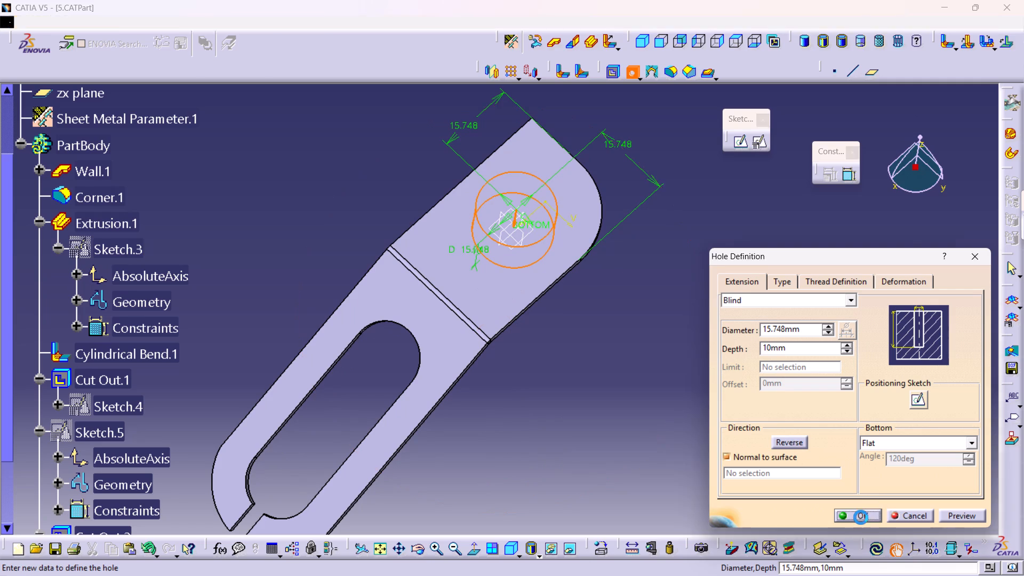
{"action": "left_click", "coordinate": [625, 425]}
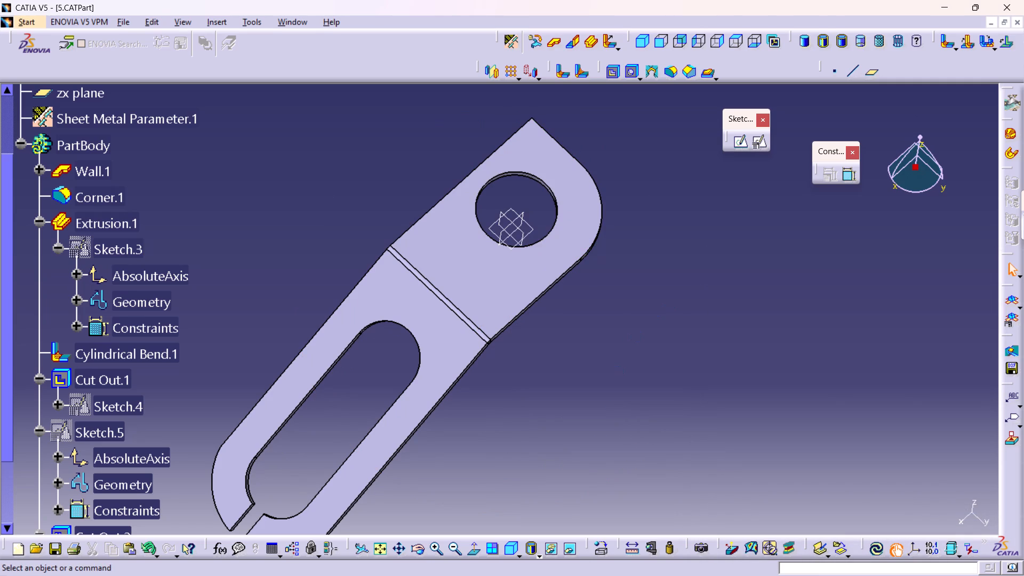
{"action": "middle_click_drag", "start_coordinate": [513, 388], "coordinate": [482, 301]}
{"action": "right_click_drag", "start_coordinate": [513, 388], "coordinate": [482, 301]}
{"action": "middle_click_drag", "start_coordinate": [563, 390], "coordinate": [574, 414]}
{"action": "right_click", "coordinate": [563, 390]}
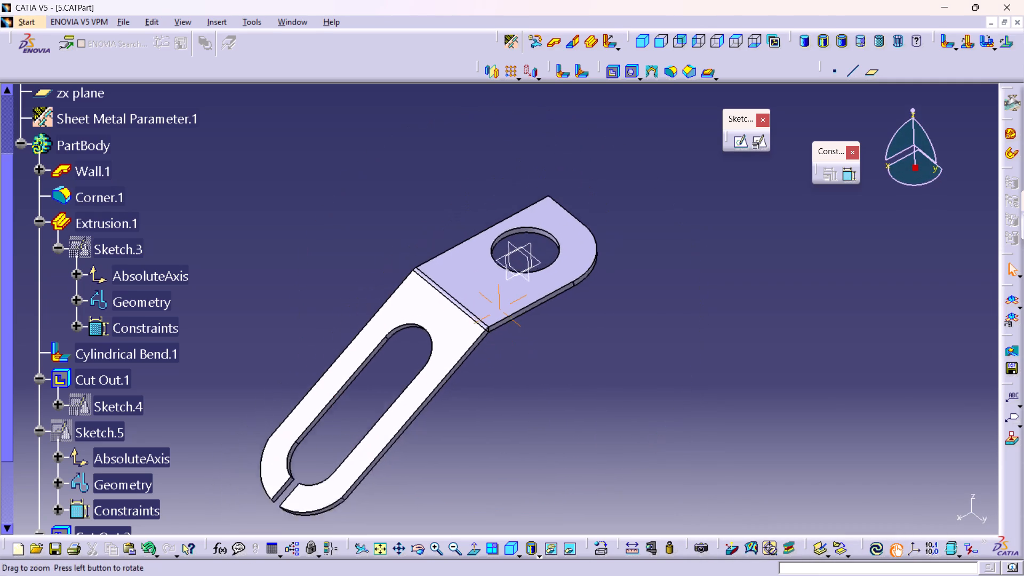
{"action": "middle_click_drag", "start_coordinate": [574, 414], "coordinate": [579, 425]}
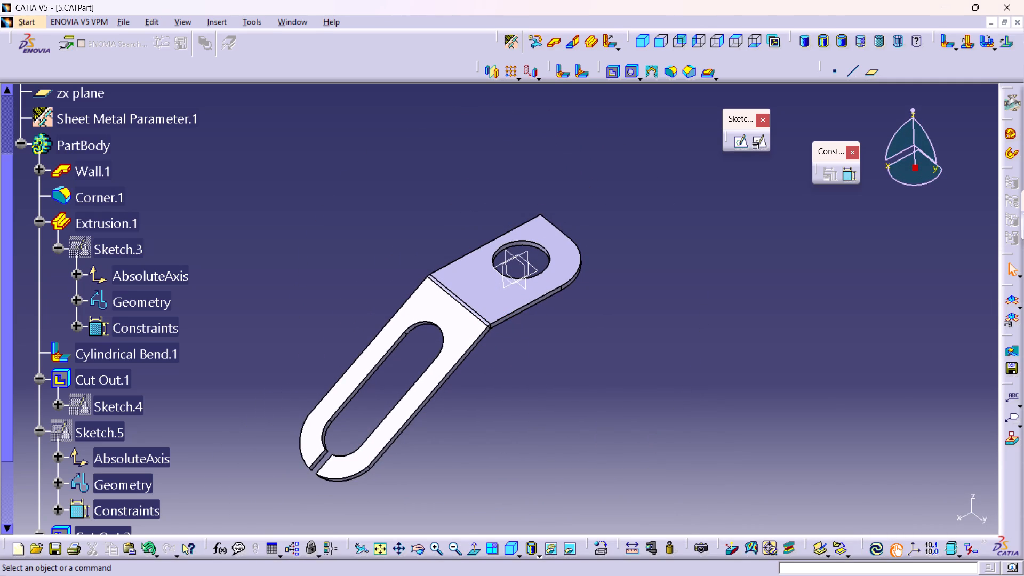
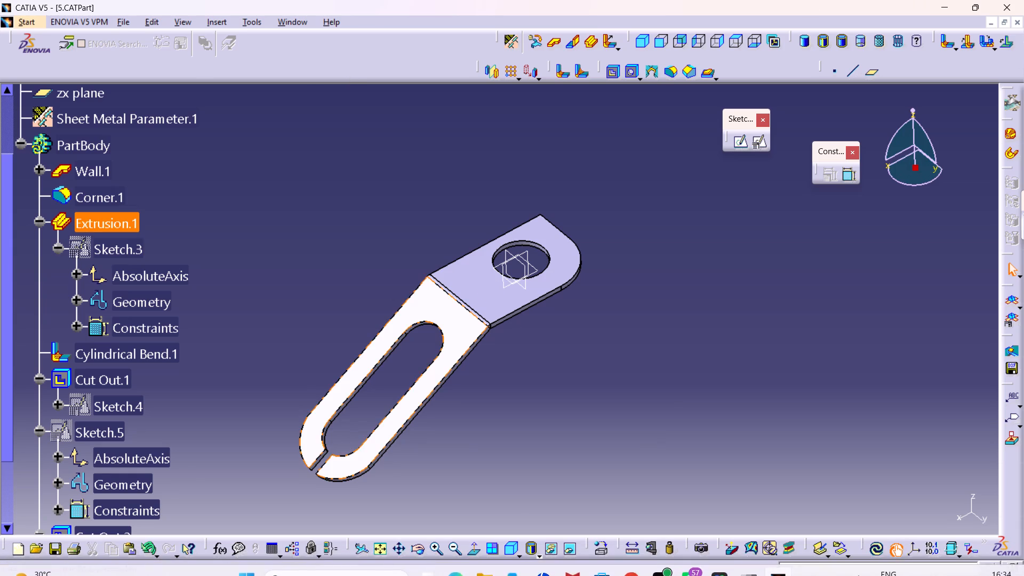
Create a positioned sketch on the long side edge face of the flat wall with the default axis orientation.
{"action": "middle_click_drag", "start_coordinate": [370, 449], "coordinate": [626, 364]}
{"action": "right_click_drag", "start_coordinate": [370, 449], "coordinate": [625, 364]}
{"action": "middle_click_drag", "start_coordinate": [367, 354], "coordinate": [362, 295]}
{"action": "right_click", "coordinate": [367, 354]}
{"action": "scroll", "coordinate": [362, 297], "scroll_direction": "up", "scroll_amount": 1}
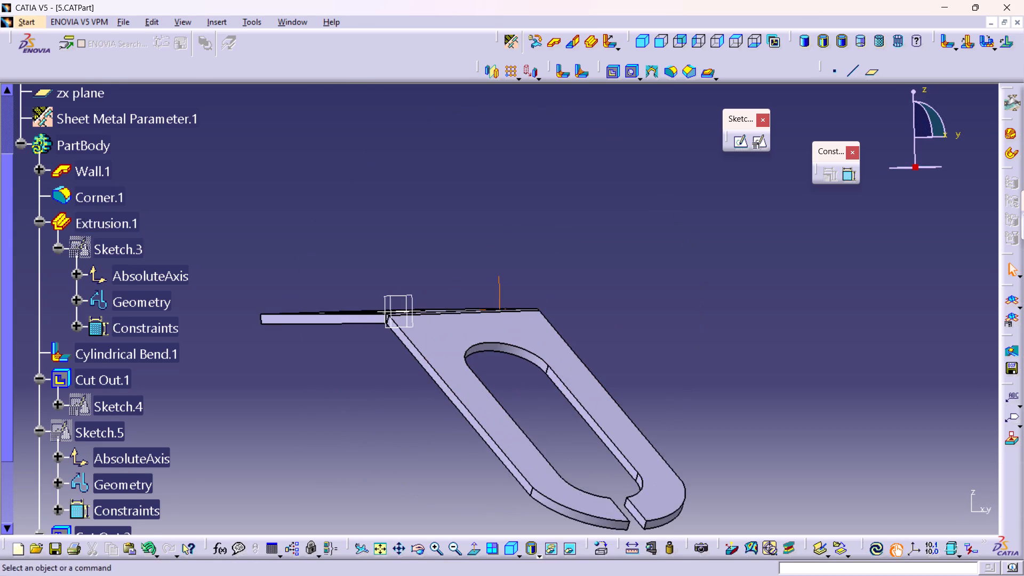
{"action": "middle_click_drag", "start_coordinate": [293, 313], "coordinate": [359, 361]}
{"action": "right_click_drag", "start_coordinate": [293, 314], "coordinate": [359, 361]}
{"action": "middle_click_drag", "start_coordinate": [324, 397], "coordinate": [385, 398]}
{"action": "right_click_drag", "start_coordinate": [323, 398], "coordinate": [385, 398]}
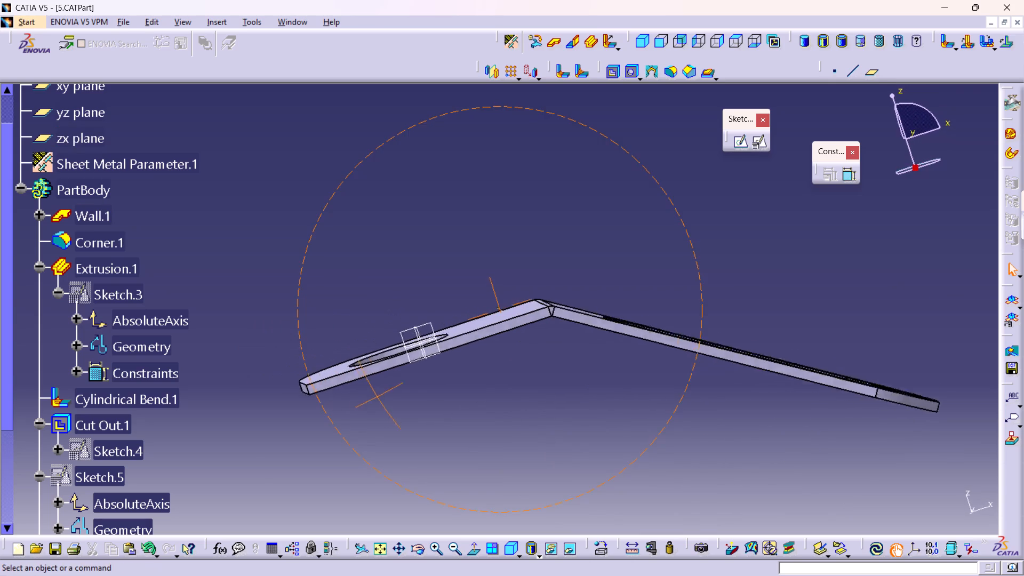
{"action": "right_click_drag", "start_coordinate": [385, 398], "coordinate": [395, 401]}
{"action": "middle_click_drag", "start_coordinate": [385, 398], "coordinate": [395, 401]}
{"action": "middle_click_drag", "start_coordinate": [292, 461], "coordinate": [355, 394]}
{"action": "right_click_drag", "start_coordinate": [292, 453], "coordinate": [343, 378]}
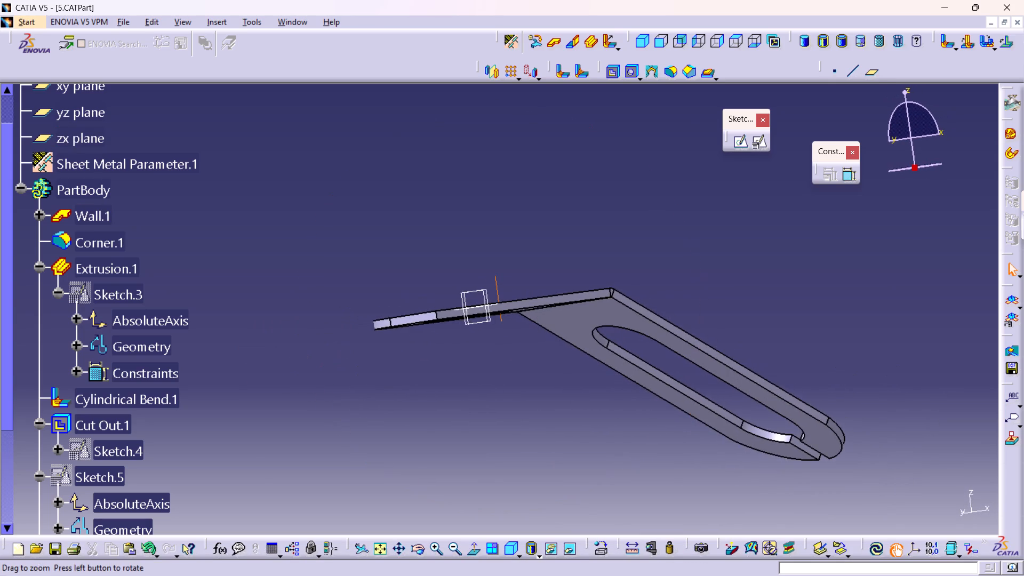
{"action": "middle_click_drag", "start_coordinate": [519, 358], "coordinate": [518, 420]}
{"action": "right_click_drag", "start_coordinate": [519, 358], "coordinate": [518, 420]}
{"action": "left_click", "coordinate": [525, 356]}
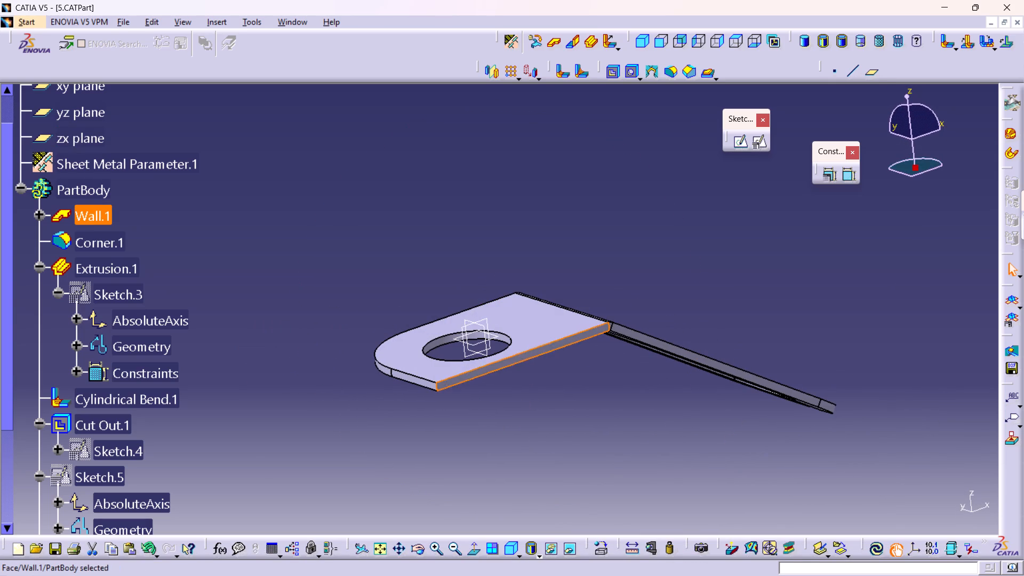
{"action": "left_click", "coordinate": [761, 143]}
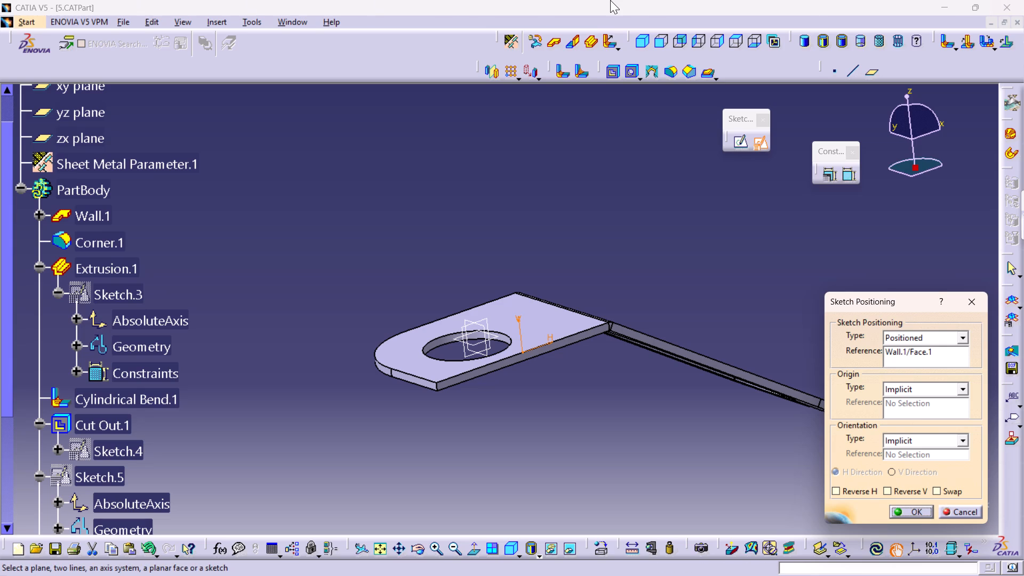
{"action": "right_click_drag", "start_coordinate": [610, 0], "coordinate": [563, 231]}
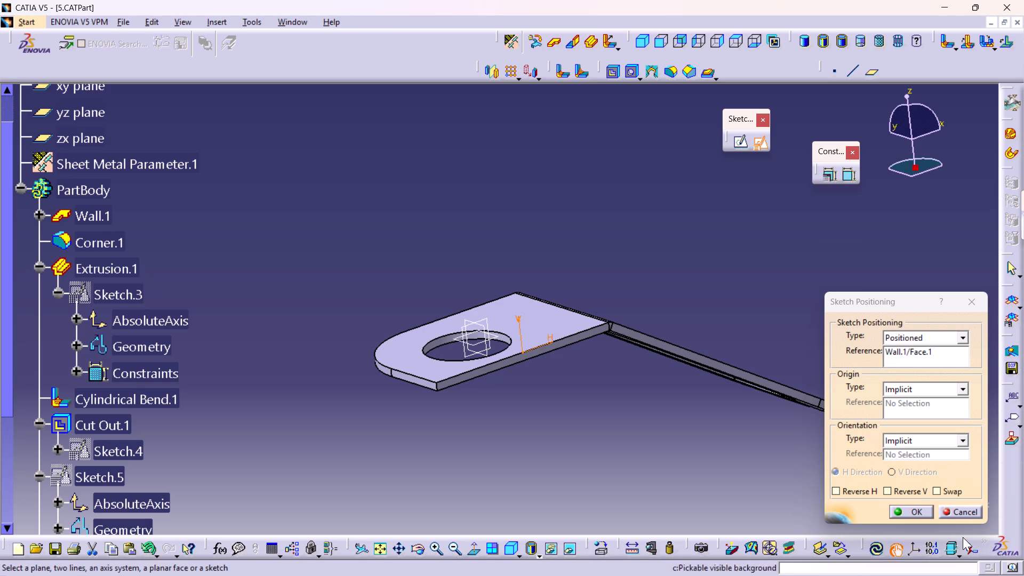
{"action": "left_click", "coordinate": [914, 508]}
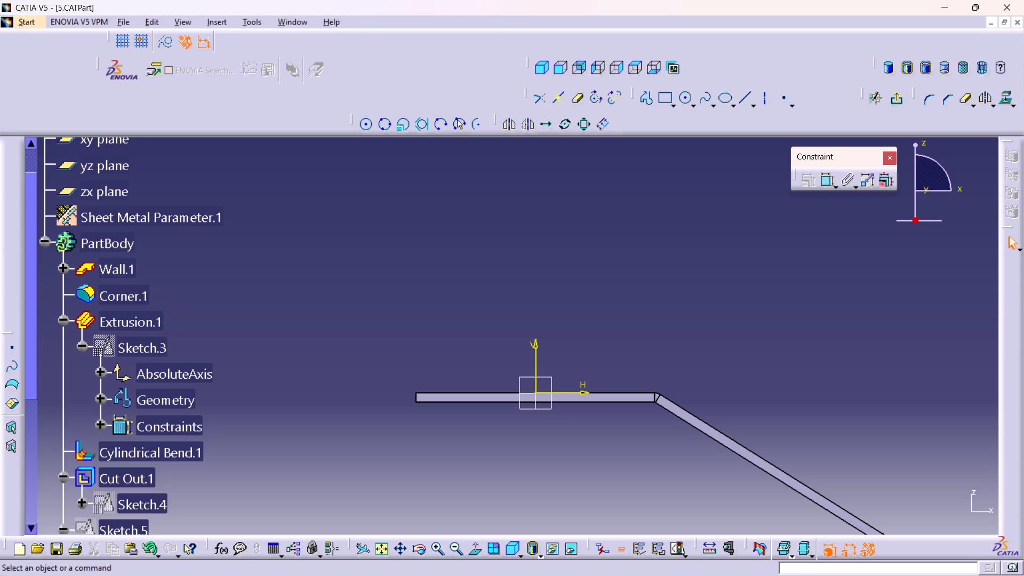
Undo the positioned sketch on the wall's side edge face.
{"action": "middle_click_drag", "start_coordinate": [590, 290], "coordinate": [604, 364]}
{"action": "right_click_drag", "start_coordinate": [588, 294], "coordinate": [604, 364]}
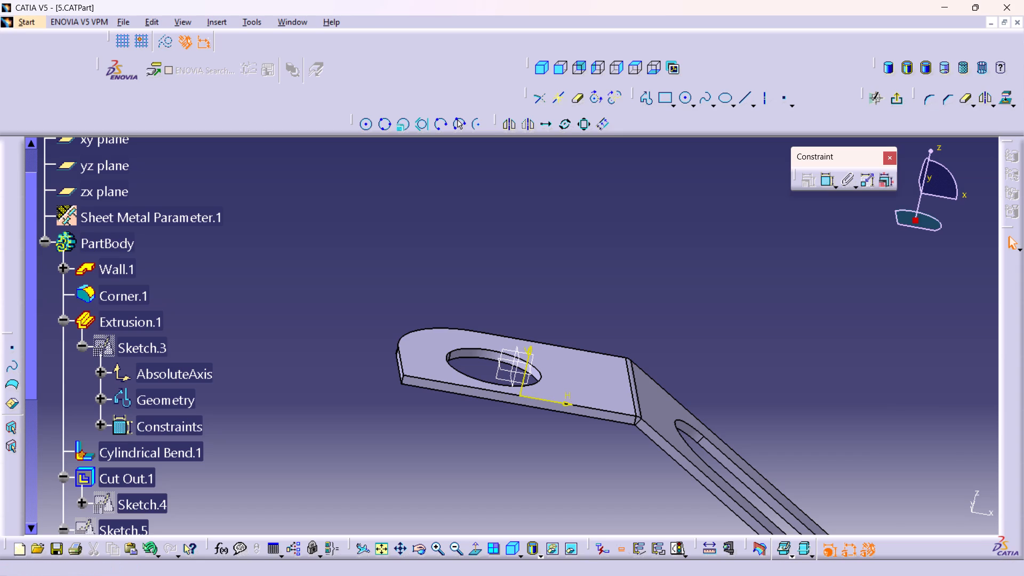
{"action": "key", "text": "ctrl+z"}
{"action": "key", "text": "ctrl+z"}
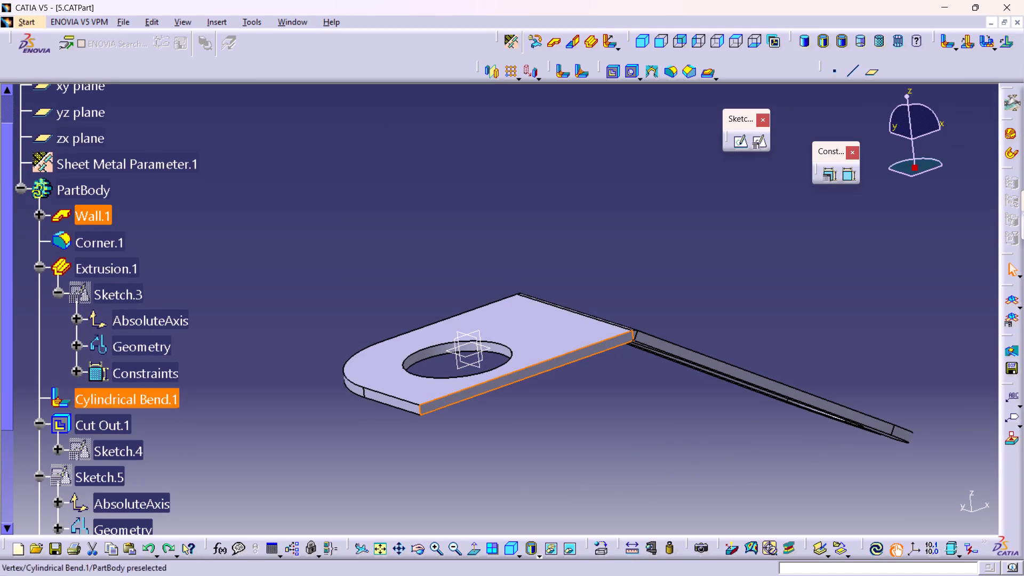
Create a positioned sketch on the flat wall's long side edge face with the H direction reversed.
{"action": "left_click", "coordinate": [757, 147]}
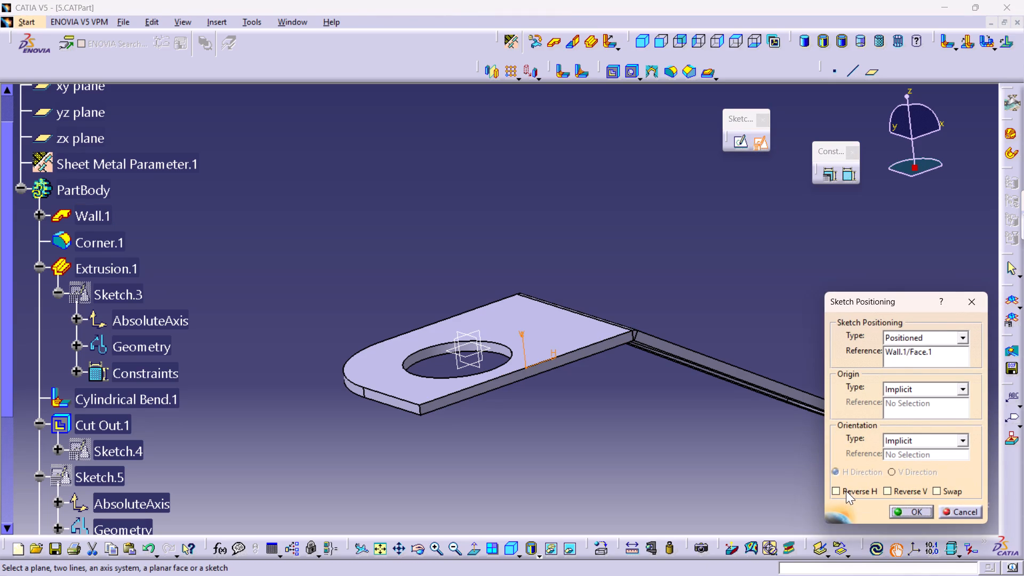
{"action": "left_click", "coordinate": [854, 492]}
{"action": "left_click", "coordinate": [907, 510]}
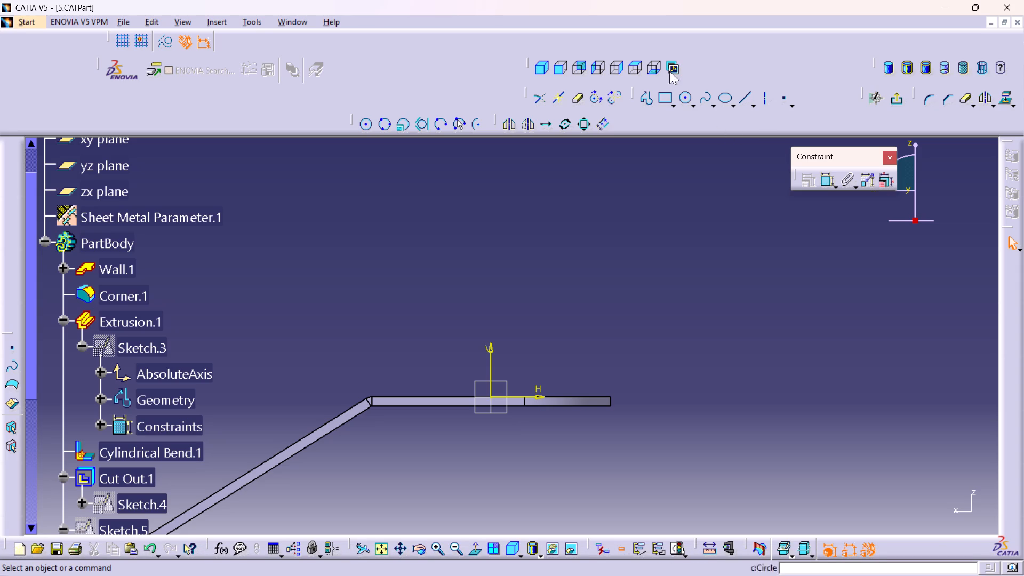
Draw a closed rectangular profile about 38 by 18.5 mm above the wall, with a round-ended open slot of about 3.1 mm radius on the +H side.
{"action": "double_click", "coordinate": [641, 95]}
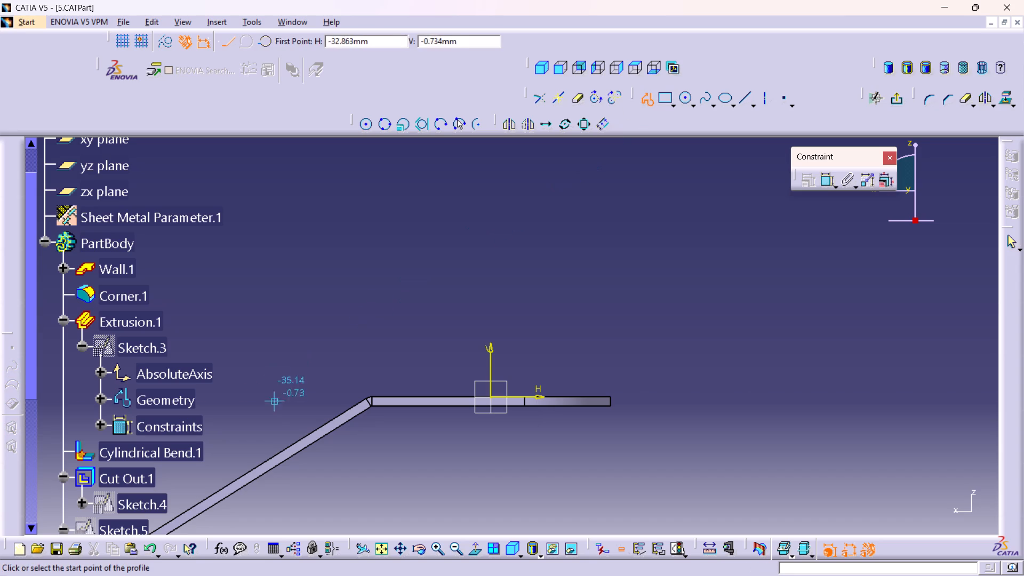
{"action": "left_click", "coordinate": [371, 385]}
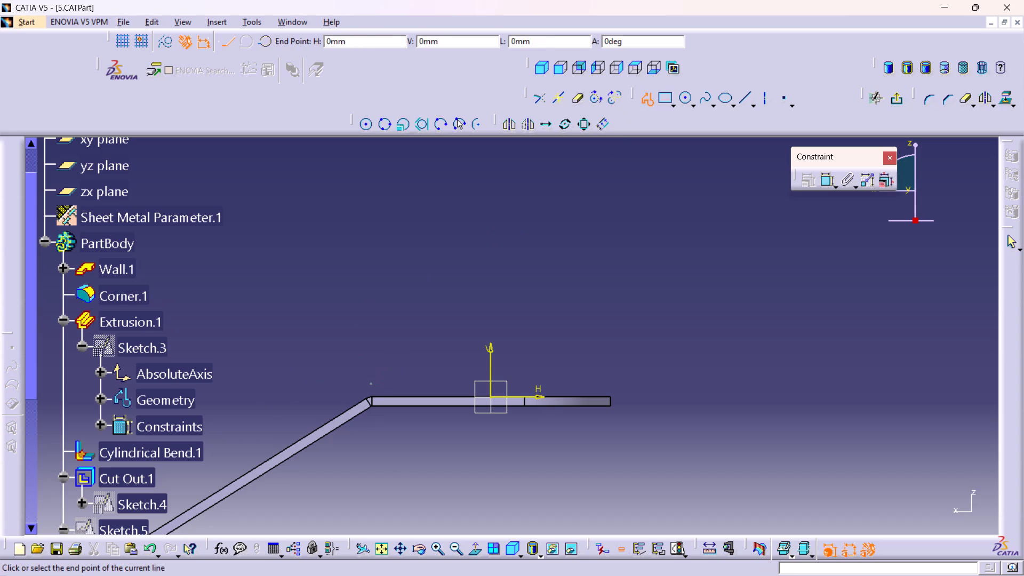
{"action": "left_click", "coordinate": [371, 269]}
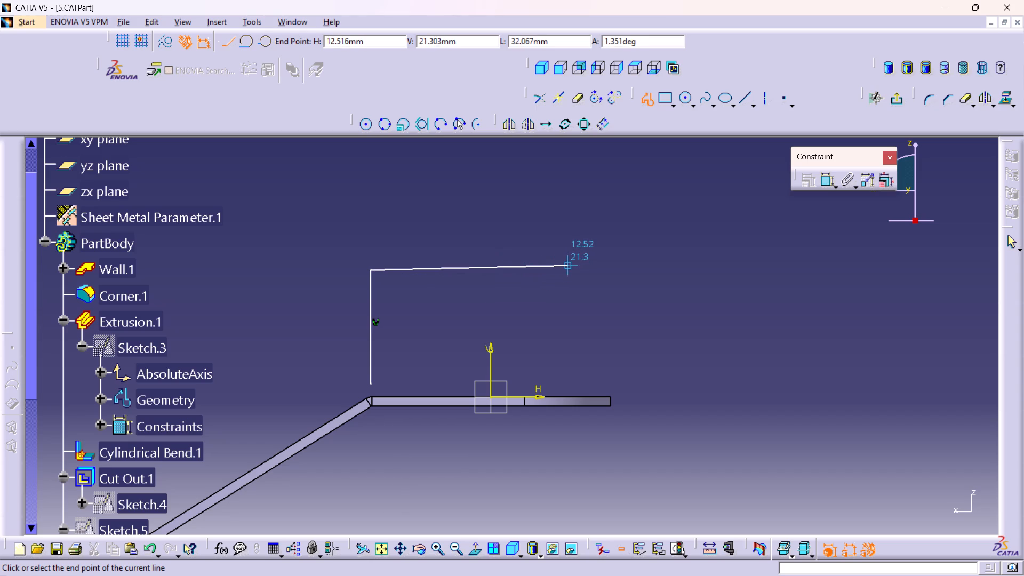
{"action": "left_click", "coordinate": [604, 273]}
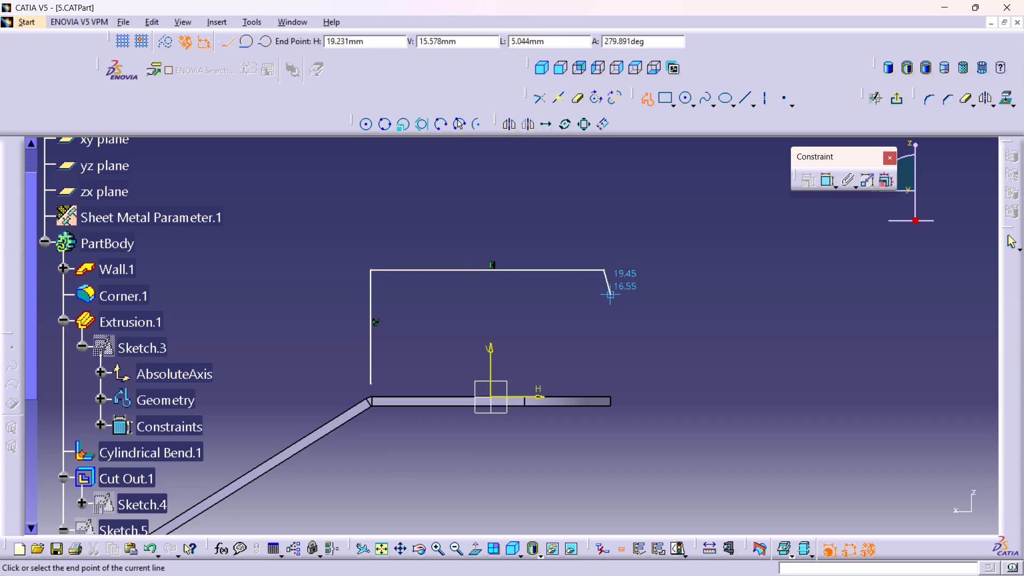
{"action": "left_click", "coordinate": [606, 312]}
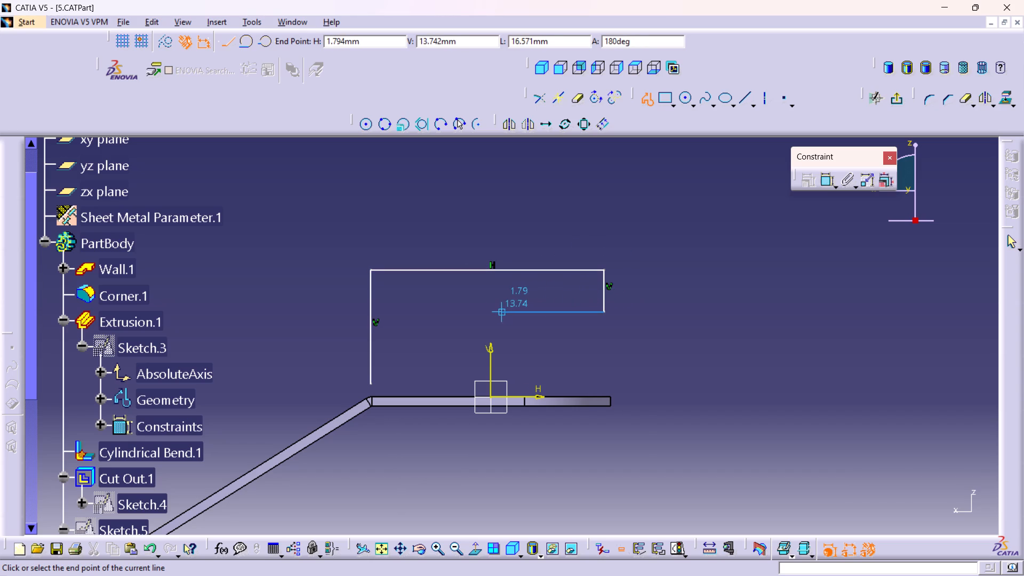
{"action": "left_click", "coordinate": [461, 310]}
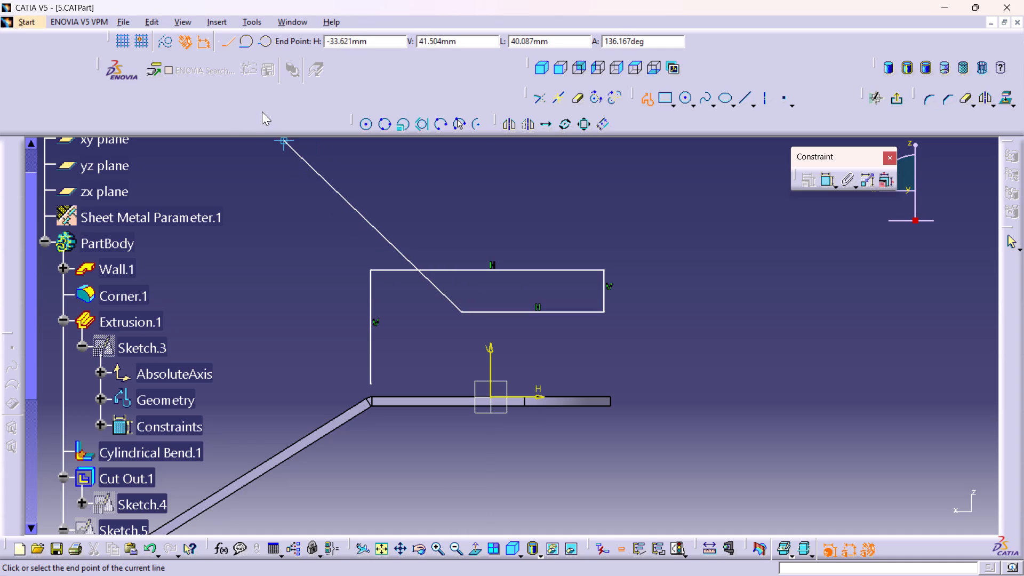
{"action": "left_click", "coordinate": [248, 39]}
{"action": "left_click", "coordinate": [465, 349]}
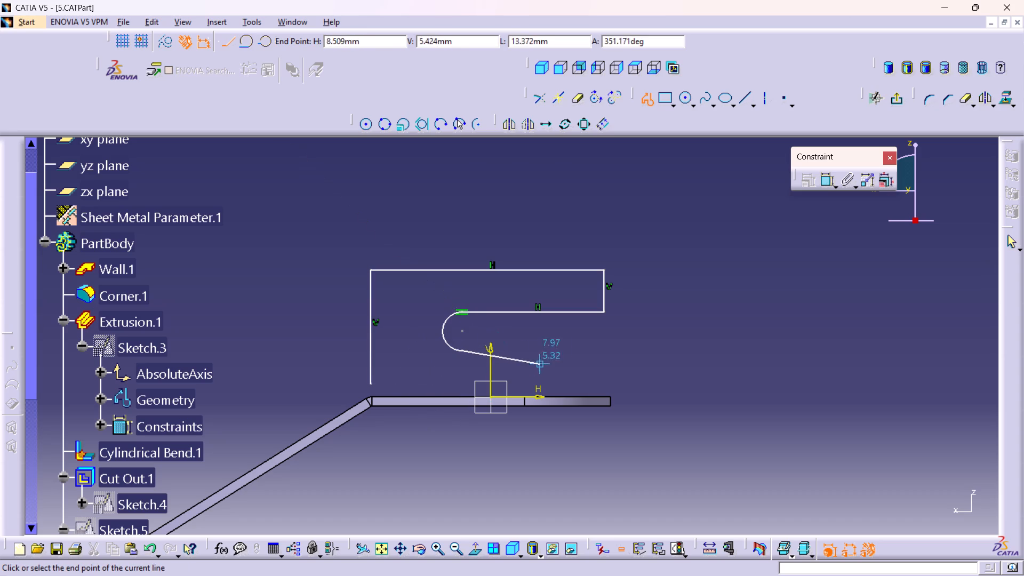
{"action": "left_click", "coordinate": [602, 346]}
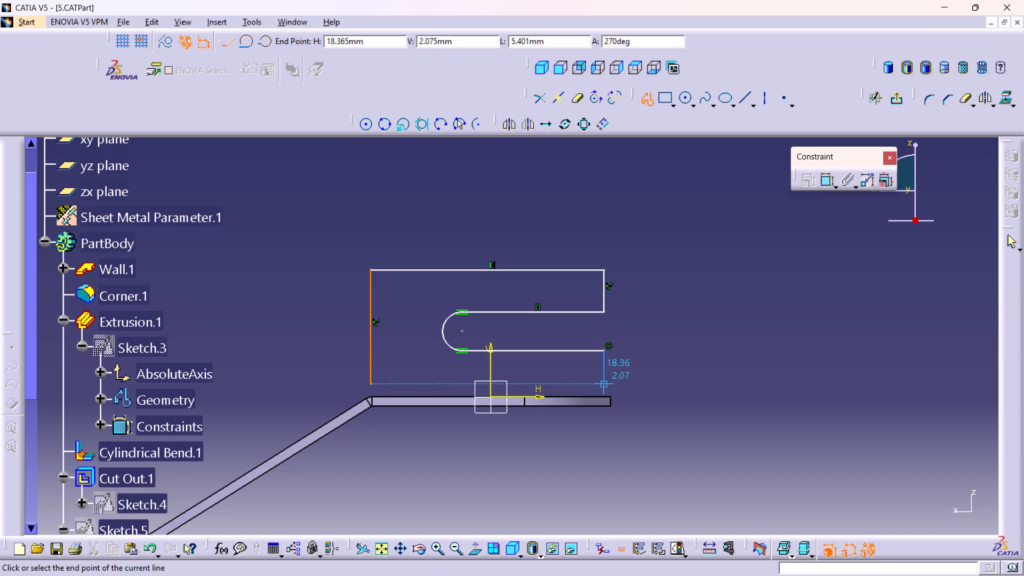
{"action": "left_click", "coordinate": [606, 383]}
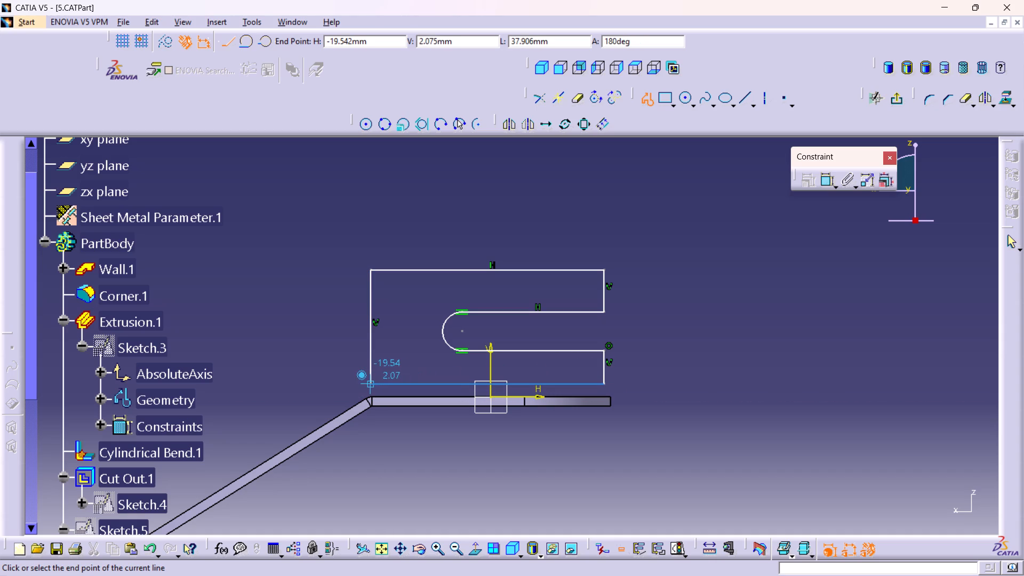
{"action": "left_click", "coordinate": [372, 380]}
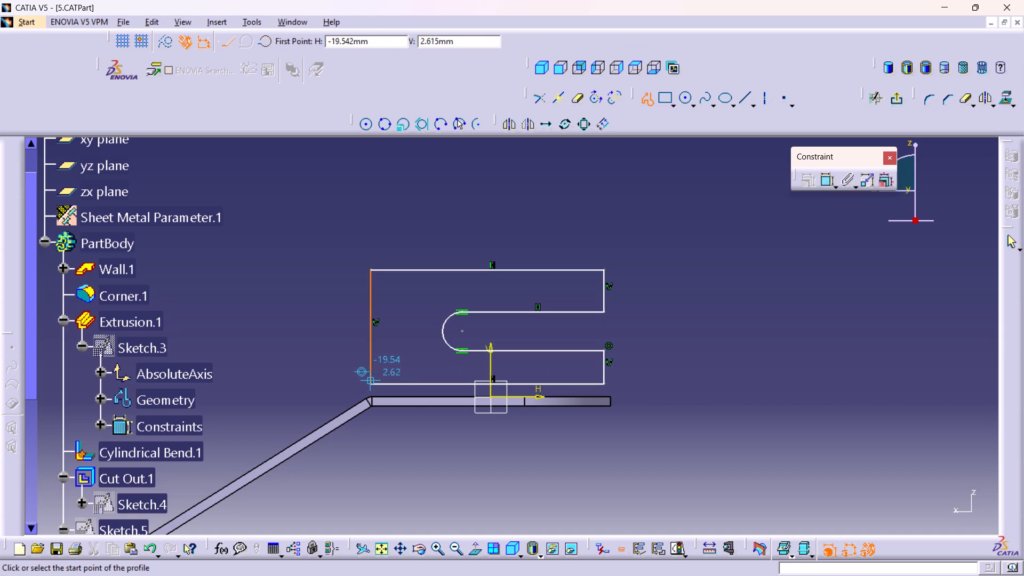
Dimension the slot's end arc and set its radius to 5.334 mm.
{"action": "left_click", "coordinate": [828, 180]}
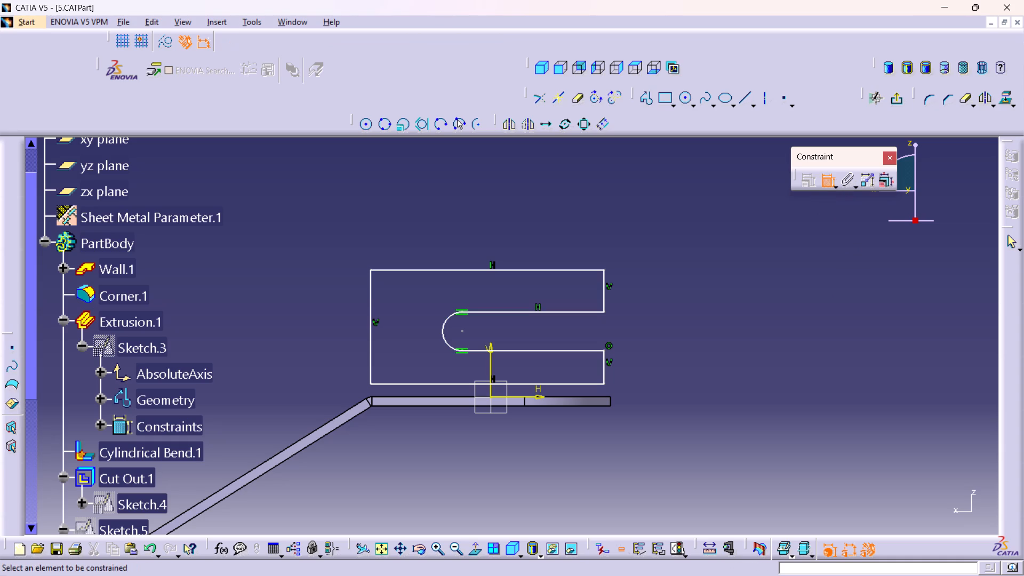
{"action": "left_click", "coordinate": [445, 324]}
{"action": "left_click", "coordinate": [435, 307]}
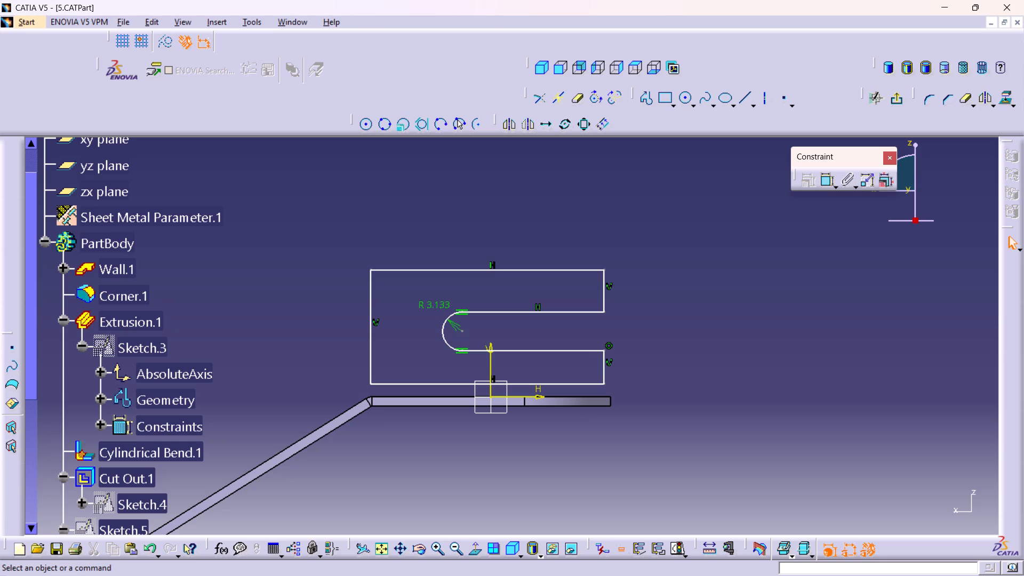
{"action": "double_click", "coordinate": [431, 307]}
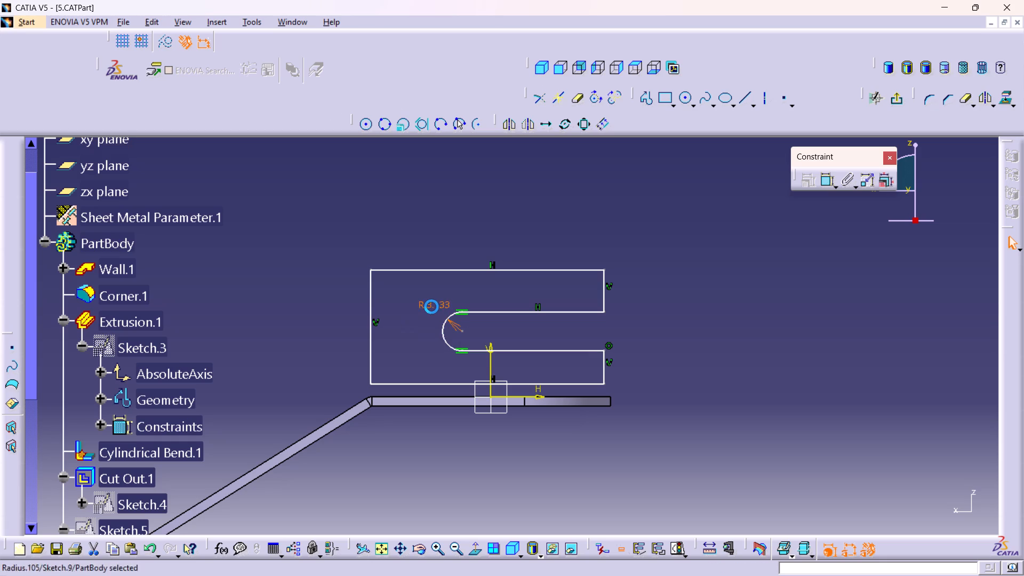
{"action": "type", "text": "5."}
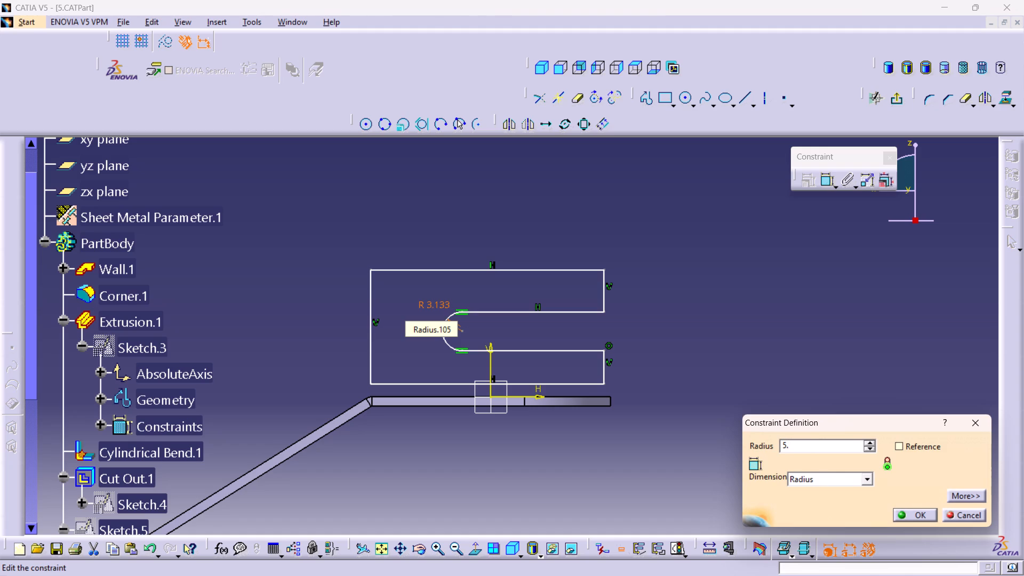
{"action": "type", "text": "33."}
{"action": "key", "text": "BackSpace"}
{"action": "key", "text": "4"}
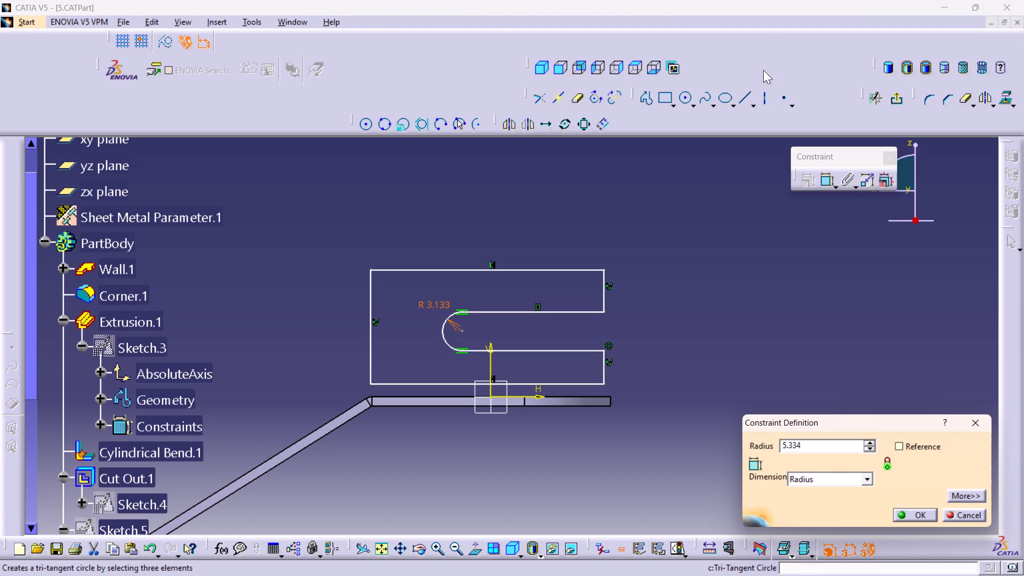
{"action": "left_click", "coordinate": [921, 514]}
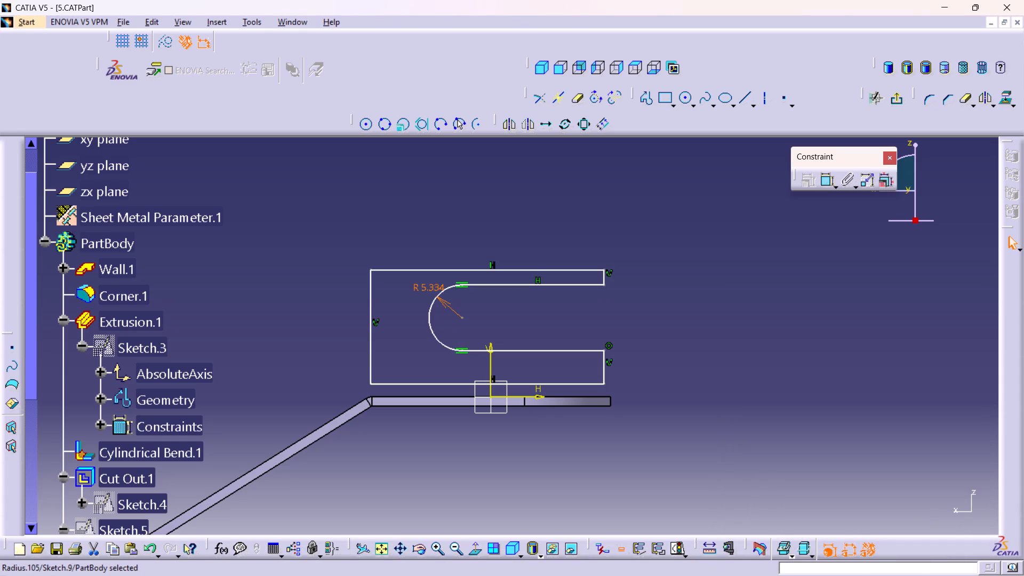
Dimension the horizontal distance from the slot arc's centre to the profile's open end edge and set it to 25.4 mm.
{"action": "left_click", "coordinate": [461, 318]}
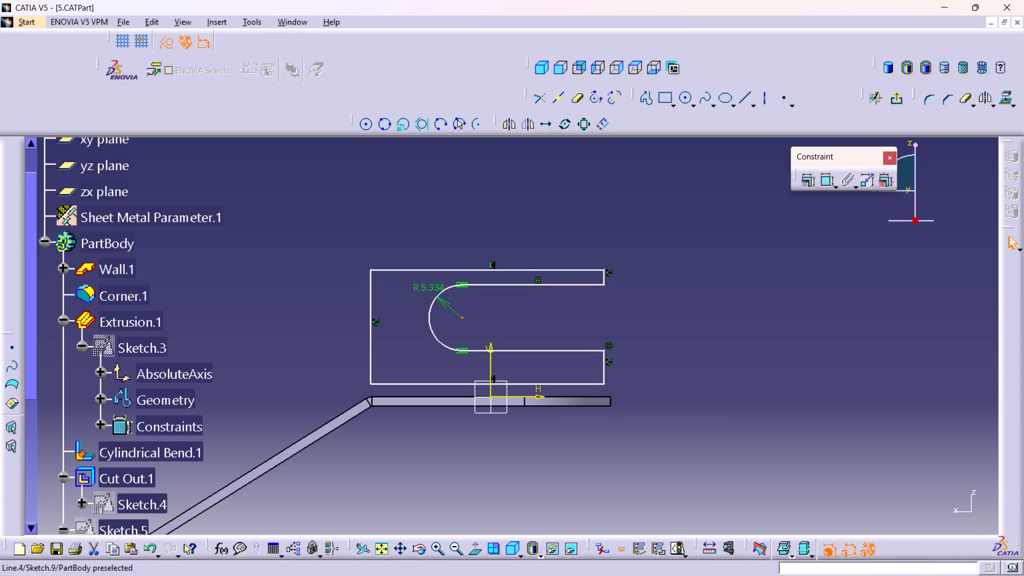
{"action": "left_click", "coordinate": [603, 275]}
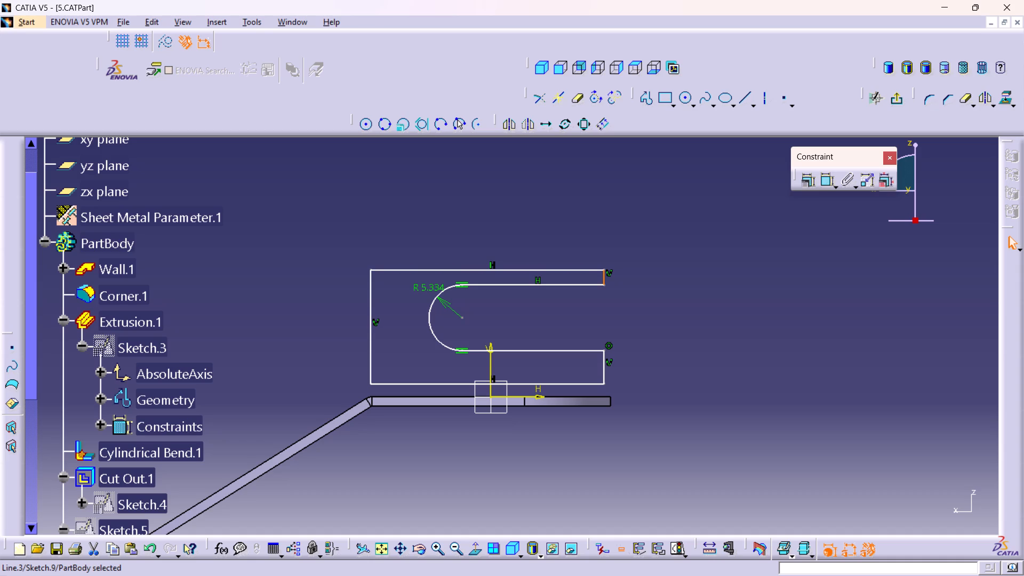
{"action": "double_click", "coordinate": [828, 180]}
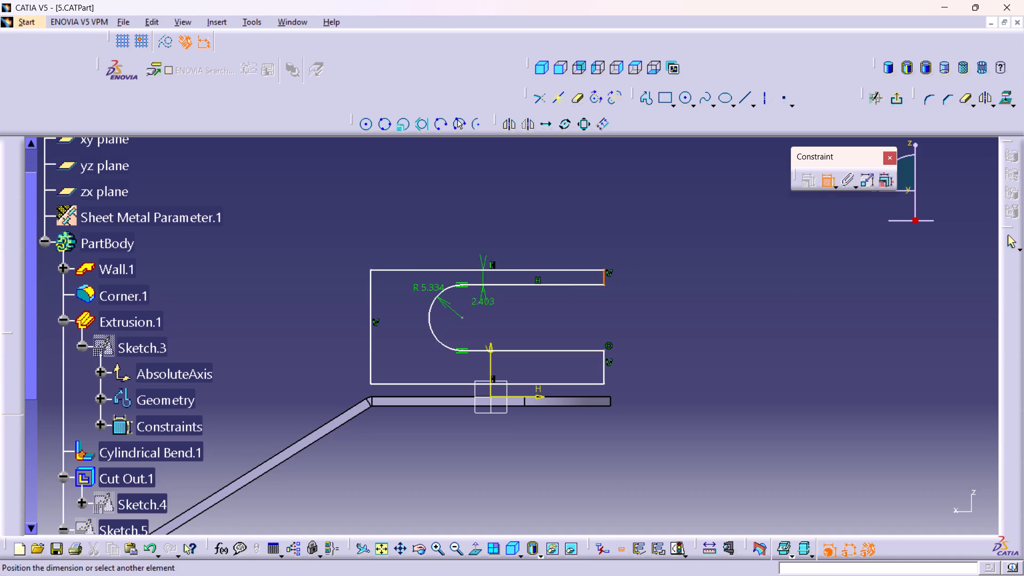
{"action": "left_click", "coordinate": [462, 319]}
{"action": "left_click", "coordinate": [529, 223]}
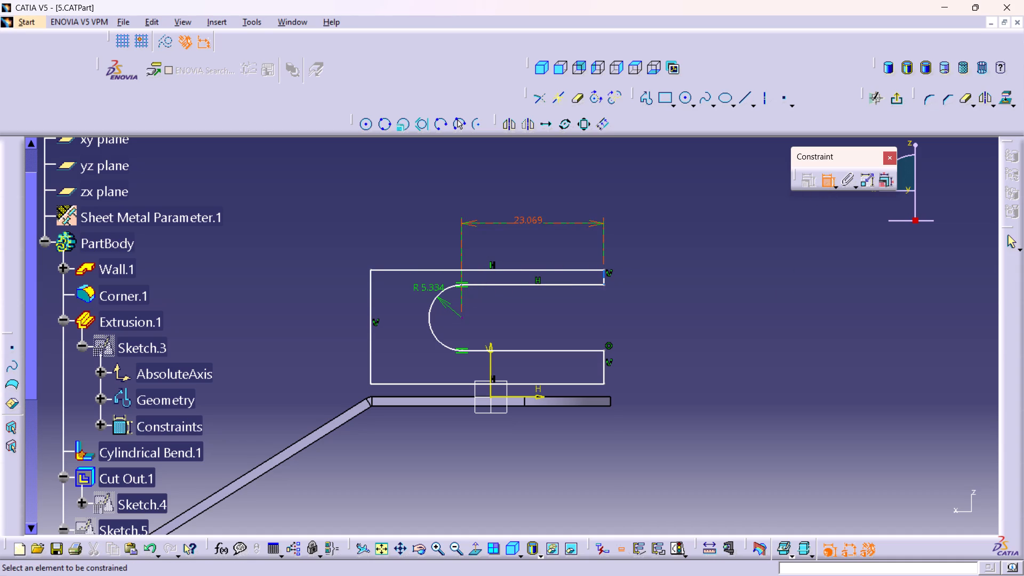
{"action": "double_click", "coordinate": [524, 220]}
{"action": "type", "text": "25.1"}
{"action": "key", "text": "BackSpace"}
{"action": "key", "text": "4"}
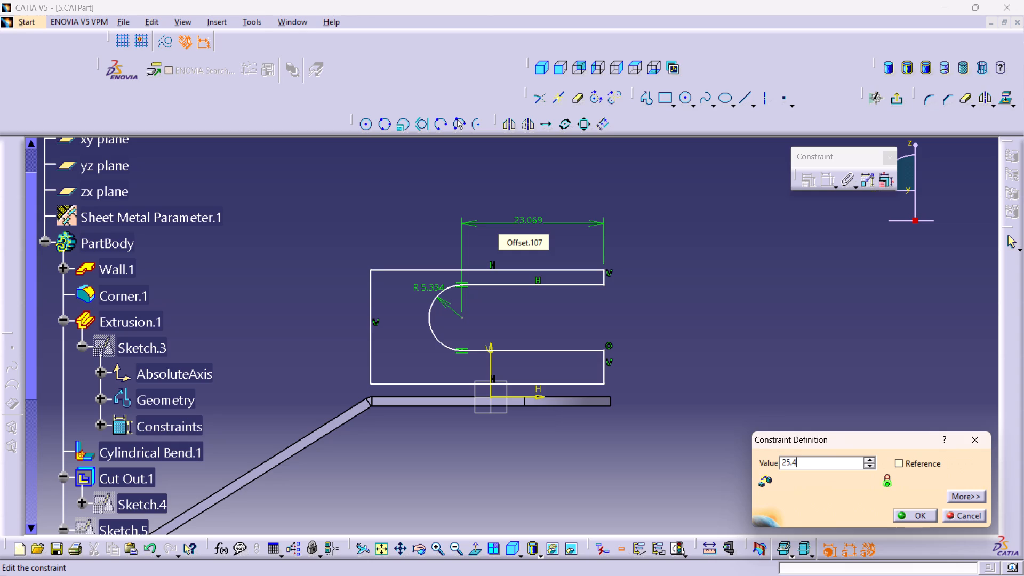
{"action": "key", "text": "Return"}
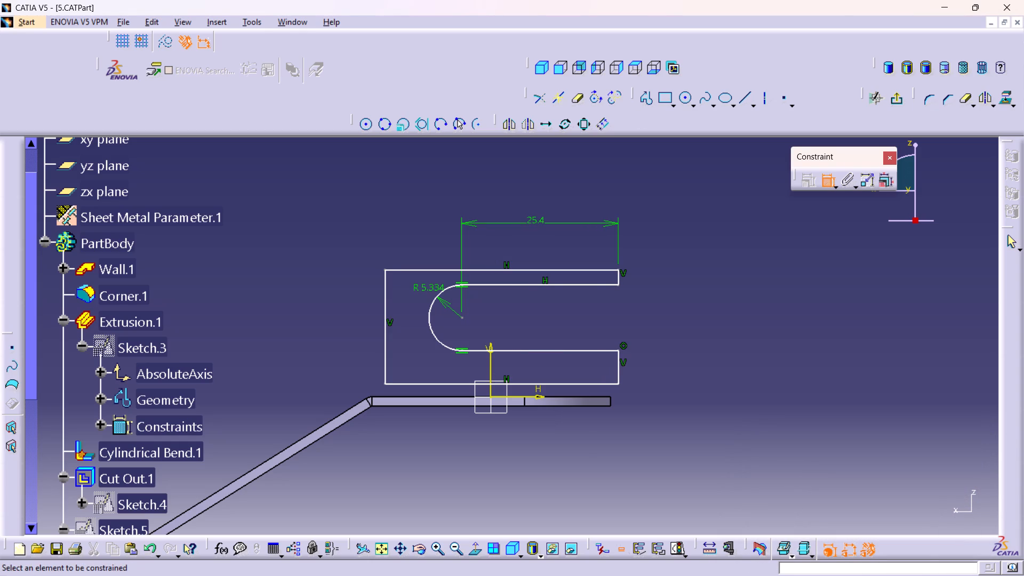
Dimension the profile's overall length between its closed end edge and open end edge and set it to 38.1 mm.
{"action": "left_click", "coordinate": [383, 295]}
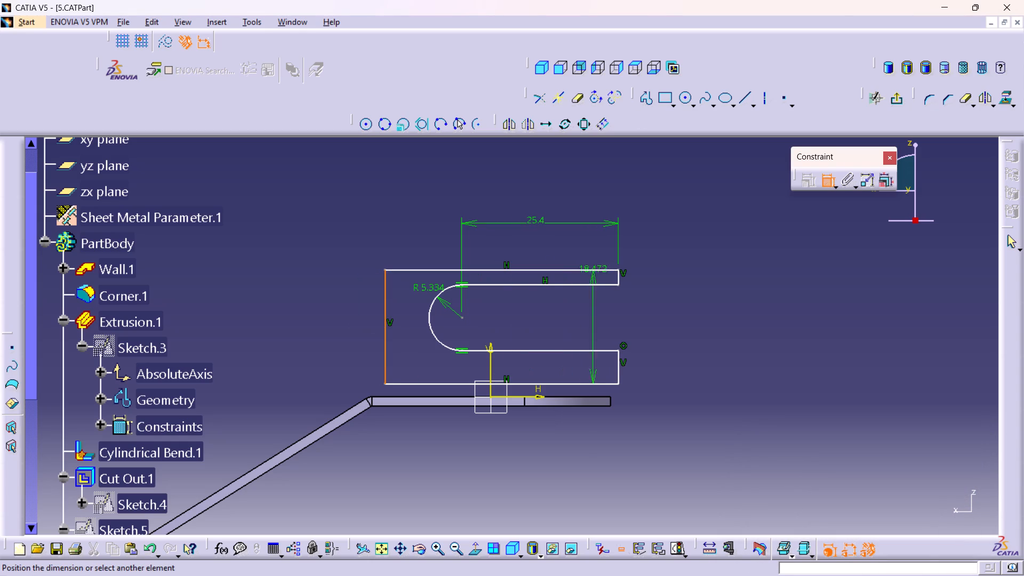
{"action": "left_click", "coordinate": [620, 277]}
{"action": "left_click", "coordinate": [494, 182]}
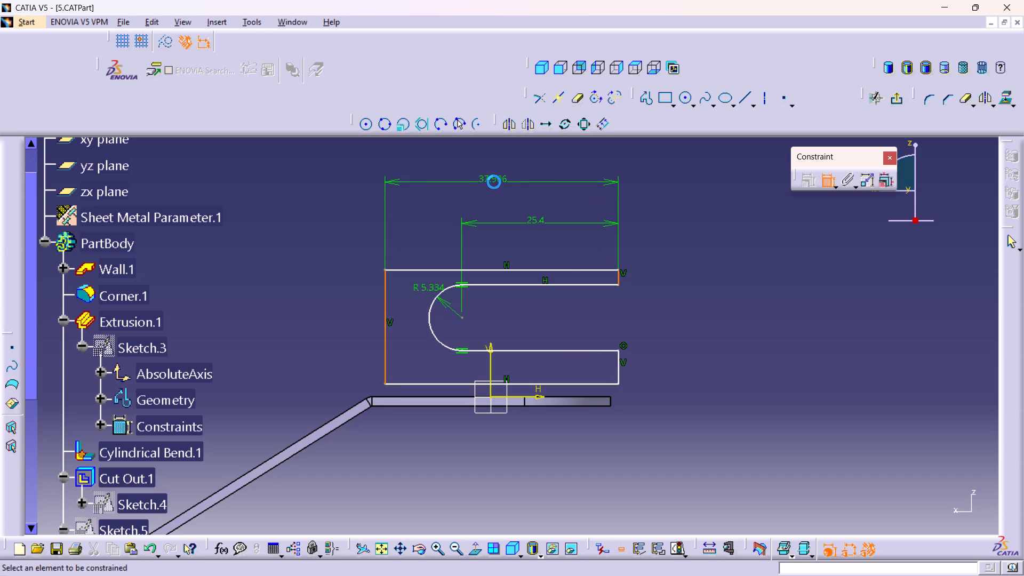
{"action": "double_click", "coordinate": [491, 174]}
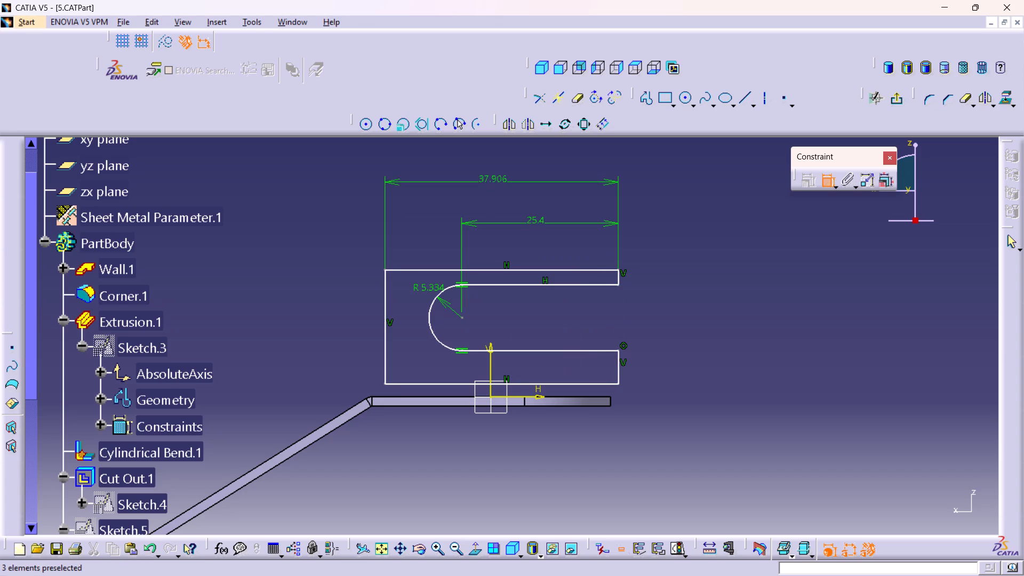
{"action": "key", "text": "3"}
{"action": "type", "text": "8.1"}
{"action": "key", "text": "Return"}
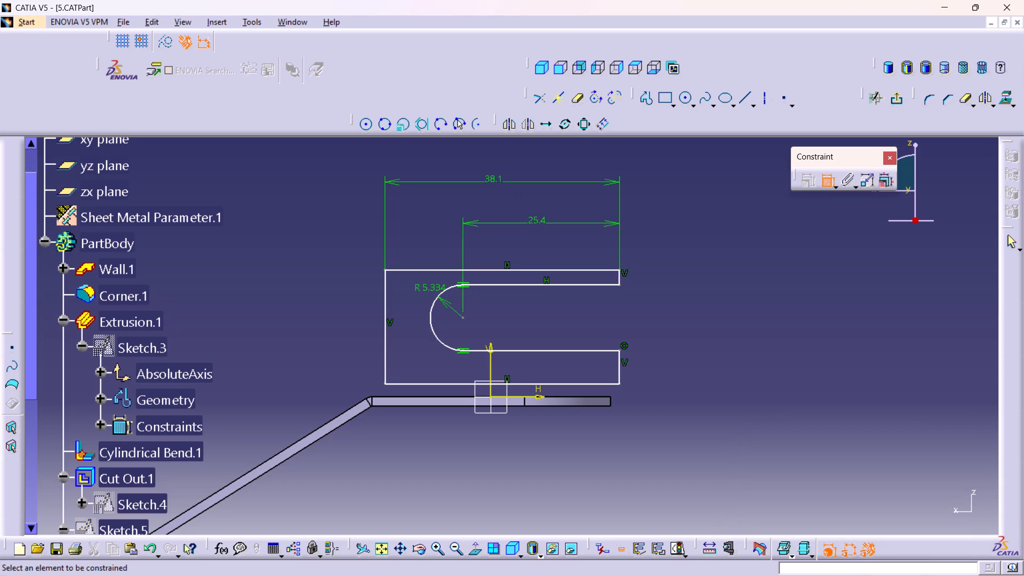
Dimension the vertical distance from the profile's upper edge to the slot arc's centre and set it to 12.7 mm.
{"action": "left_click", "coordinate": [484, 270]}
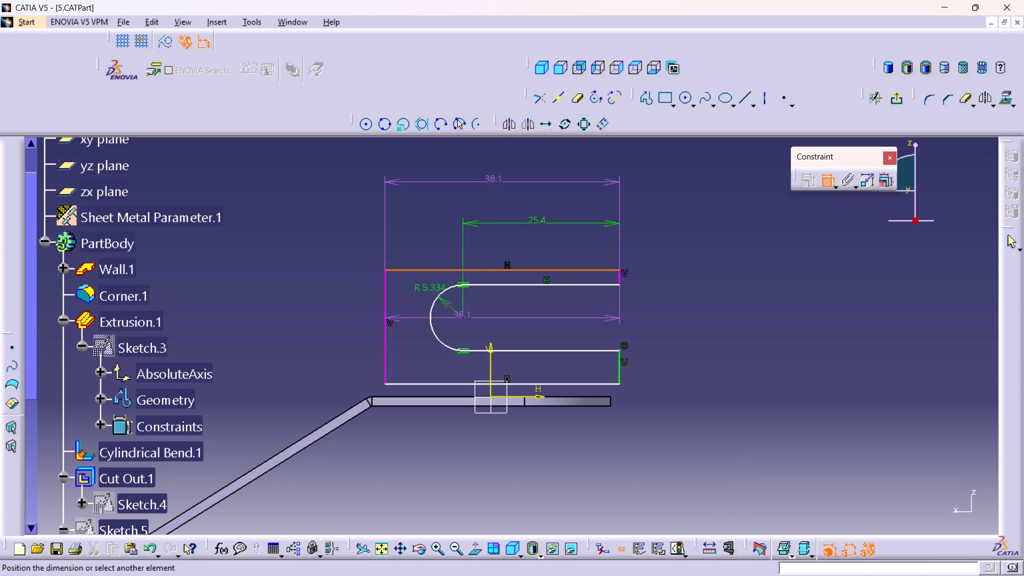
{"action": "left_click", "coordinate": [464, 318]}
{"action": "left_click", "coordinate": [291, 298]}
{"action": "double_click", "coordinate": [291, 296]}
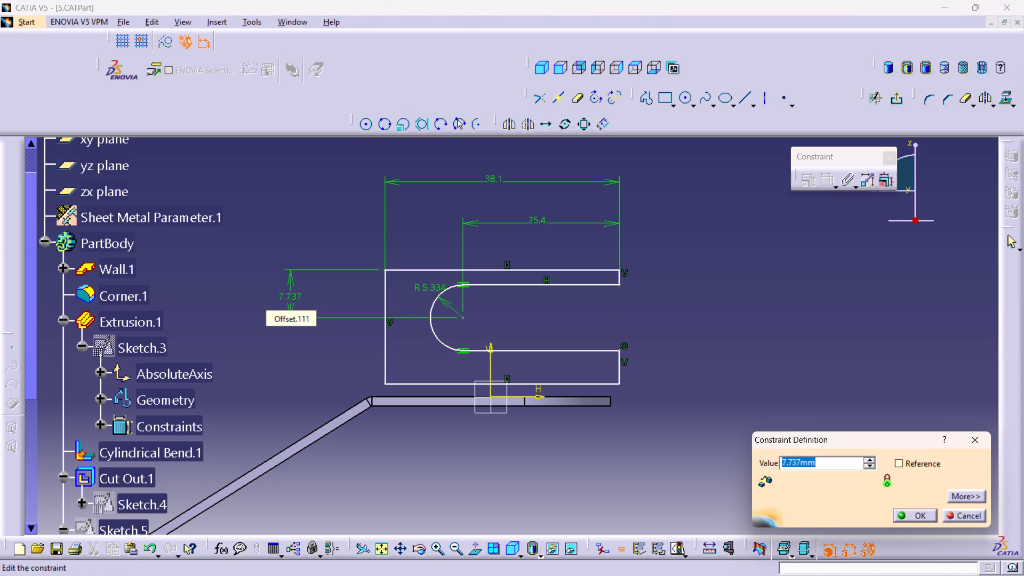
{"action": "type", "text": "12.7"}
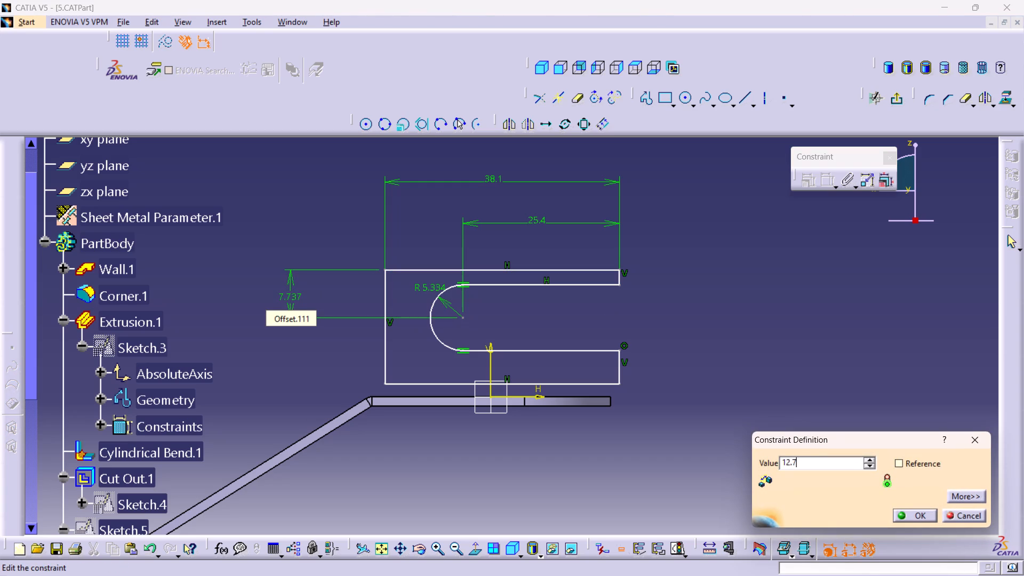
{"action": "key", "text": "Return"}
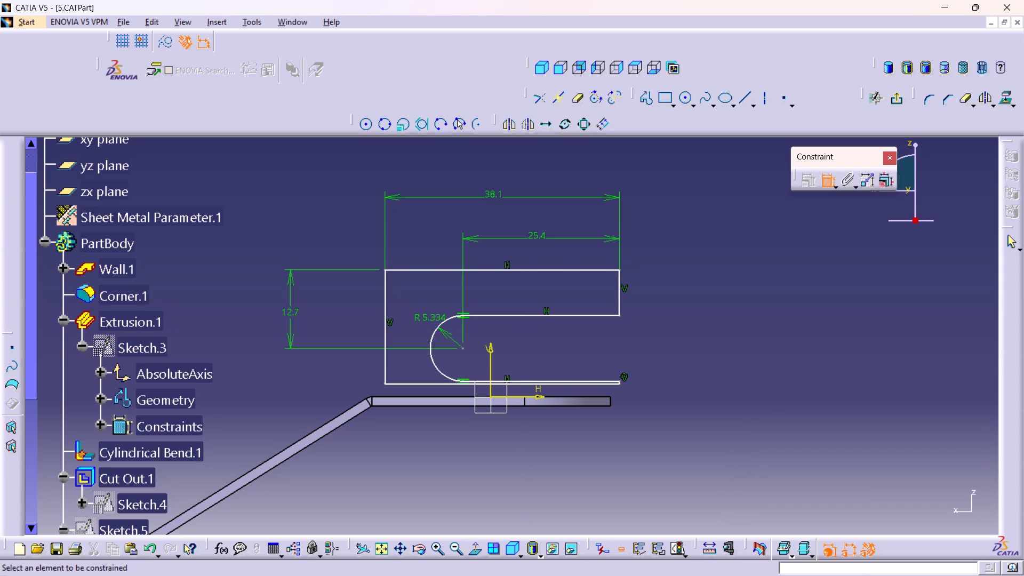
Dimension the profile's overall height between its upper and lower edges and set it to 27.1954 mm.
{"action": "left_click", "coordinate": [416, 270]}
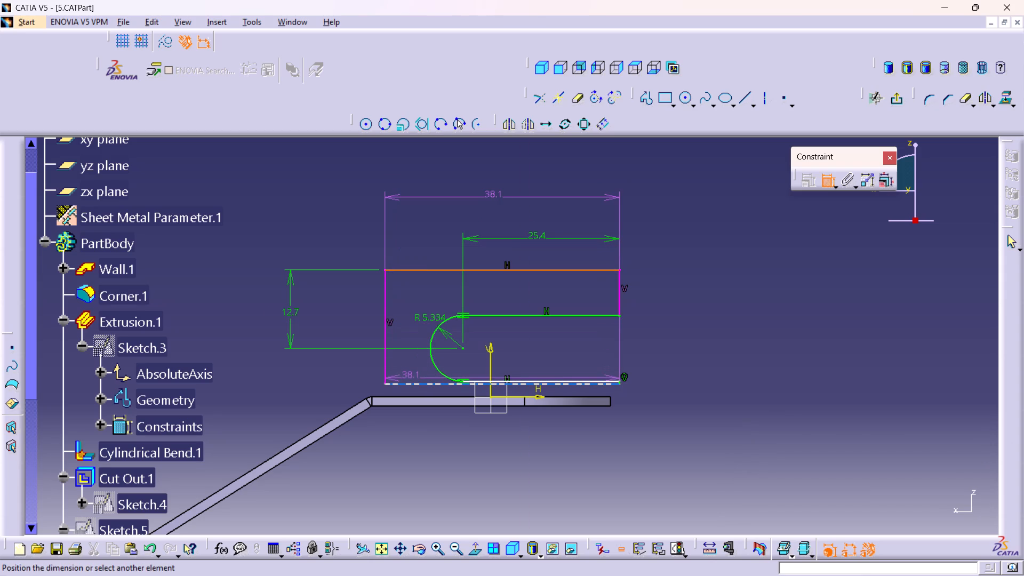
{"action": "left_click", "coordinate": [406, 385]}
{"action": "left_click", "coordinate": [227, 316]}
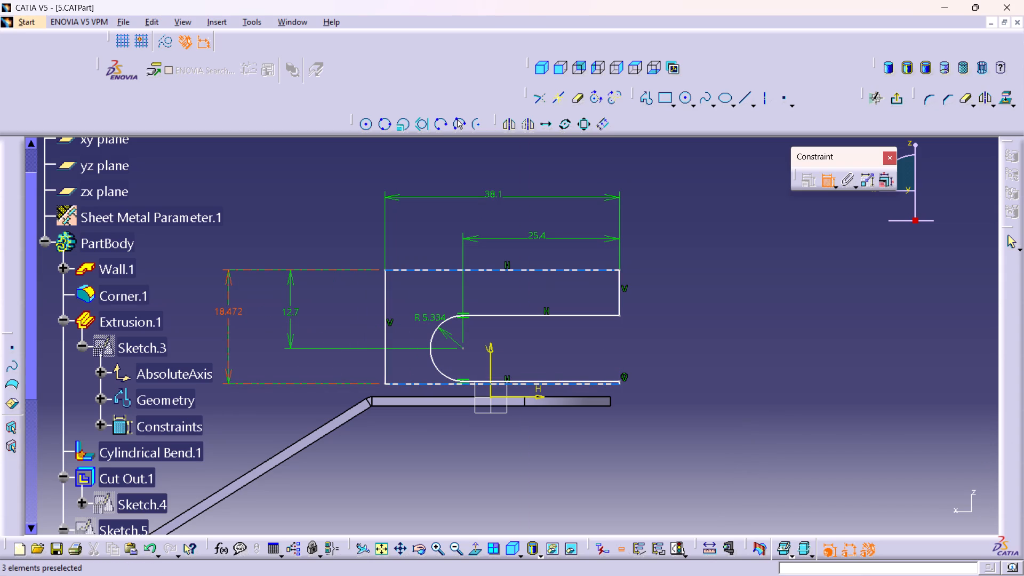
{"action": "double_click", "coordinate": [220, 314]}
{"action": "type", "text": "27"}
{"action": "key", "text": "period"}
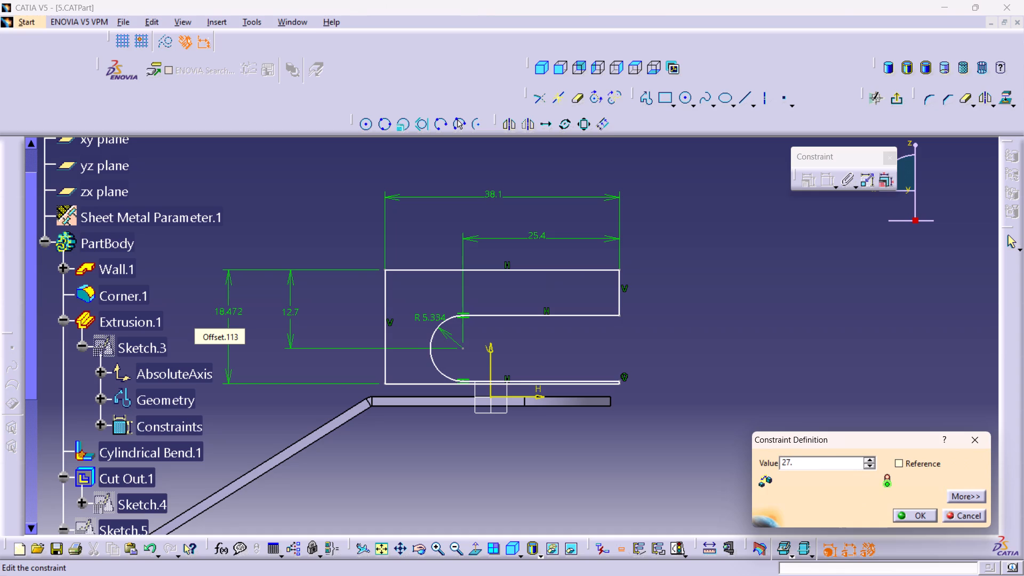
{"action": "type", "text": "1954"}
{"action": "key", "text": "Return"}
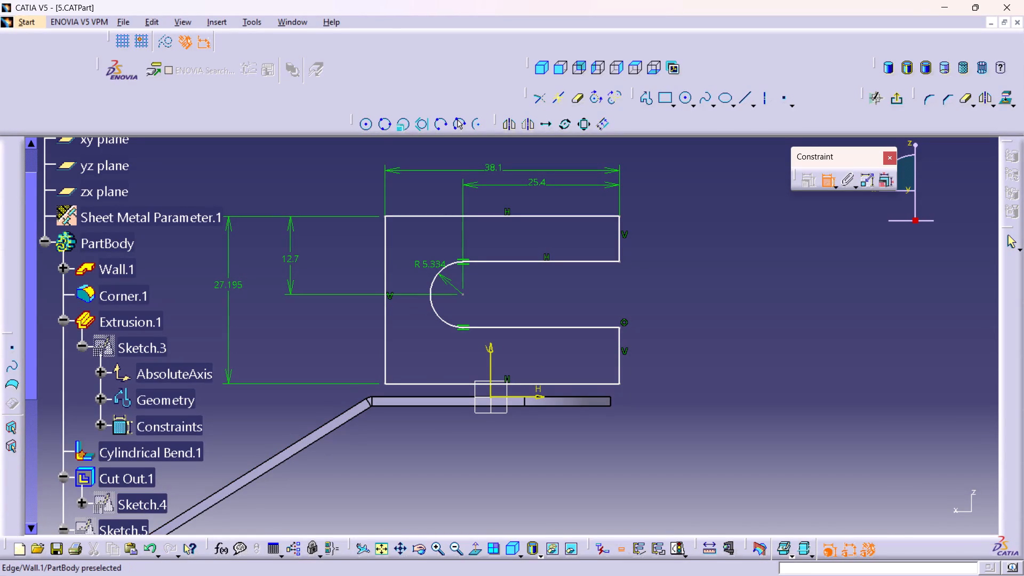
Make the profile's lower open-end edge coincident with the flat wall's end edge on the +H side.
{"action": "left_click", "coordinate": [613, 401]}
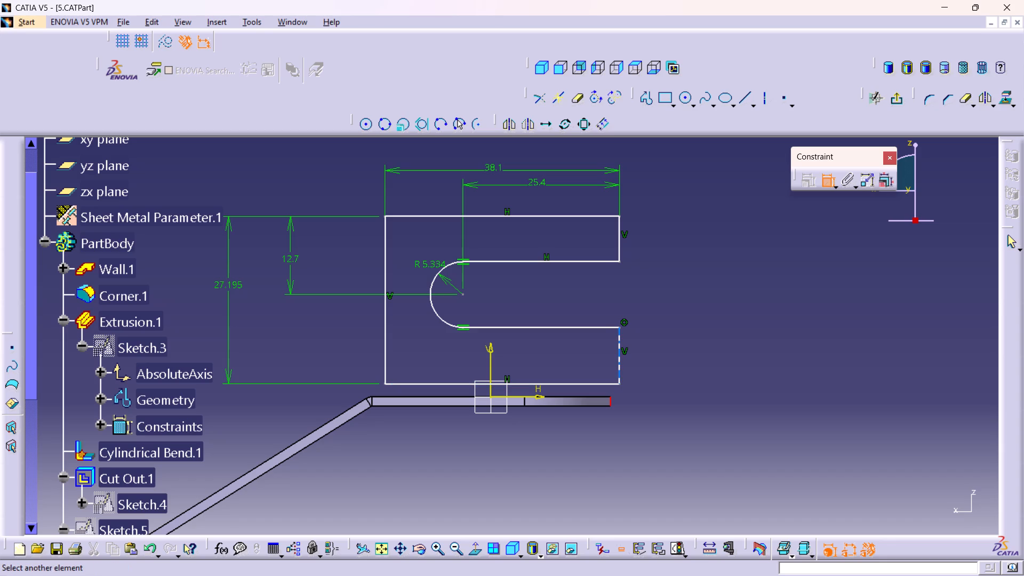
{"action": "left_click", "coordinate": [620, 359]}
{"action": "right_click", "coordinate": [618, 297]}
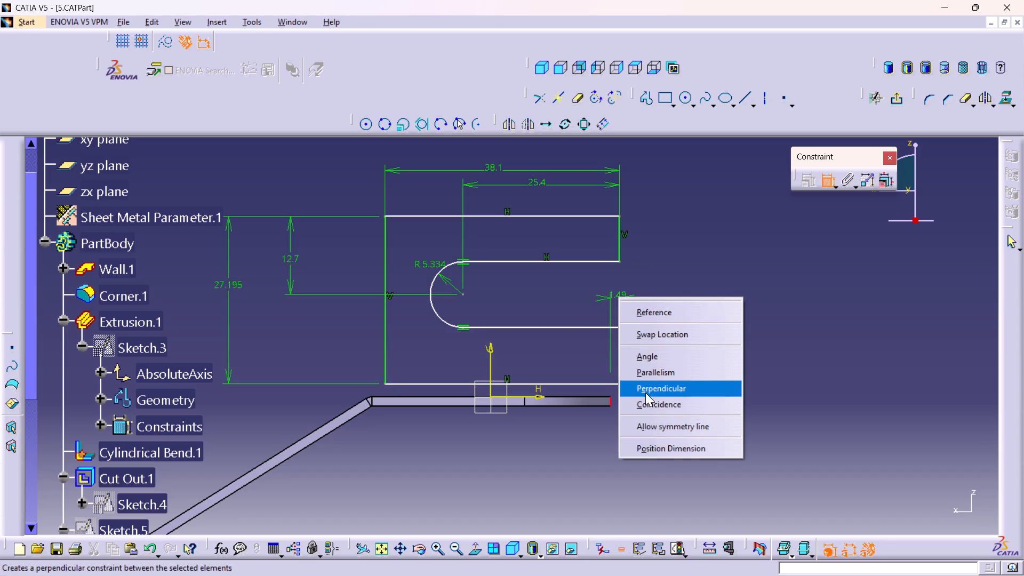
{"action": "left_click", "coordinate": [645, 401]}
Make the profile's lower horizontal edge coincident with the flat wall's upper edge.
{"action": "left_click", "coordinate": [559, 385]}
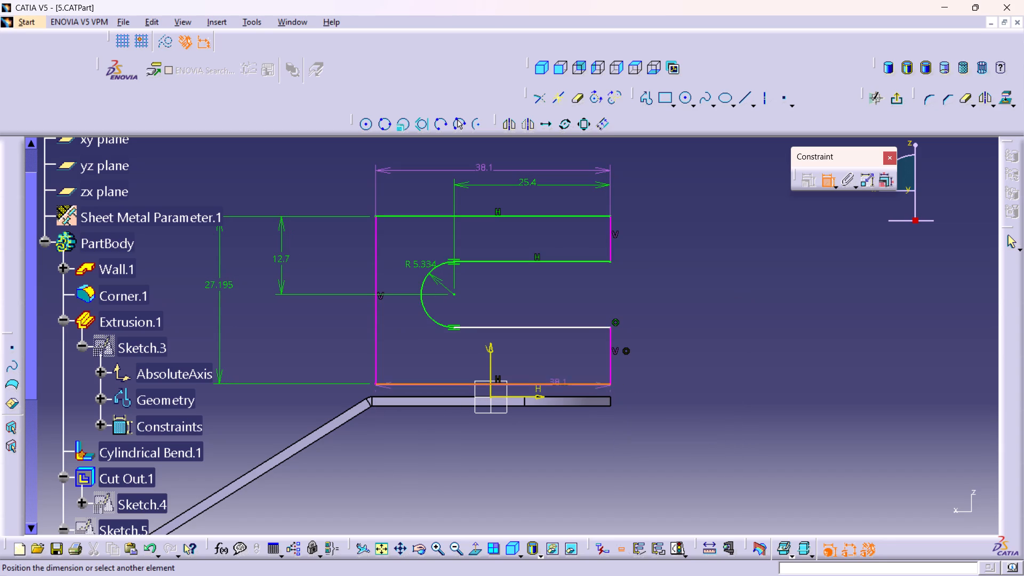
{"action": "left_click", "coordinate": [571, 397]}
{"action": "right_click", "coordinate": [644, 394]}
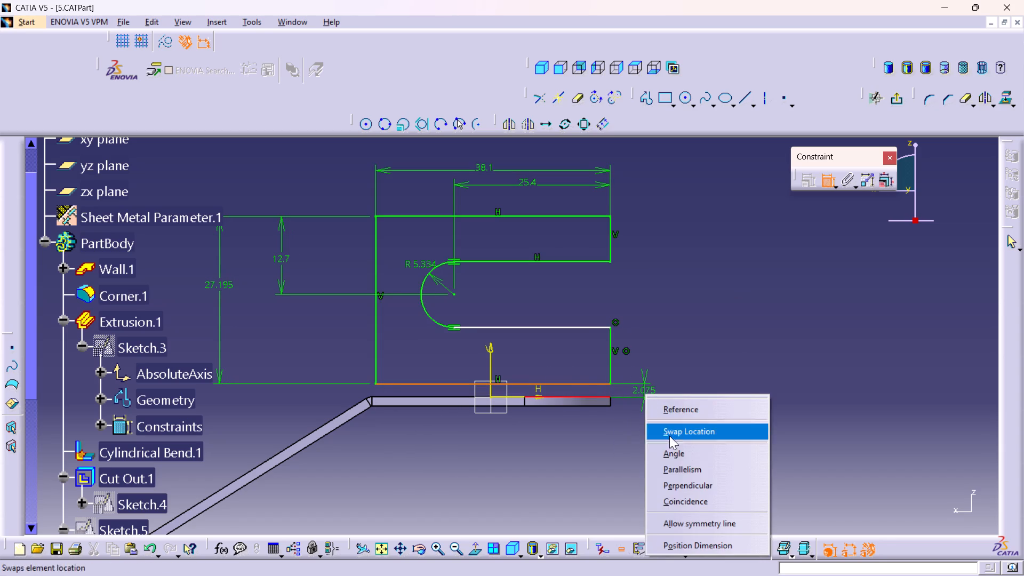
{"action": "left_click", "coordinate": [675, 501]}
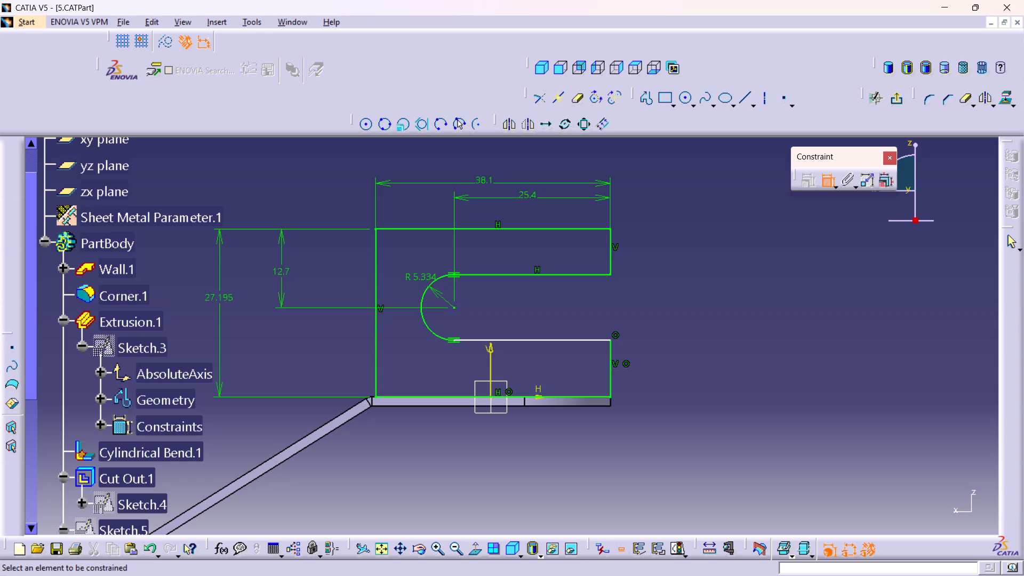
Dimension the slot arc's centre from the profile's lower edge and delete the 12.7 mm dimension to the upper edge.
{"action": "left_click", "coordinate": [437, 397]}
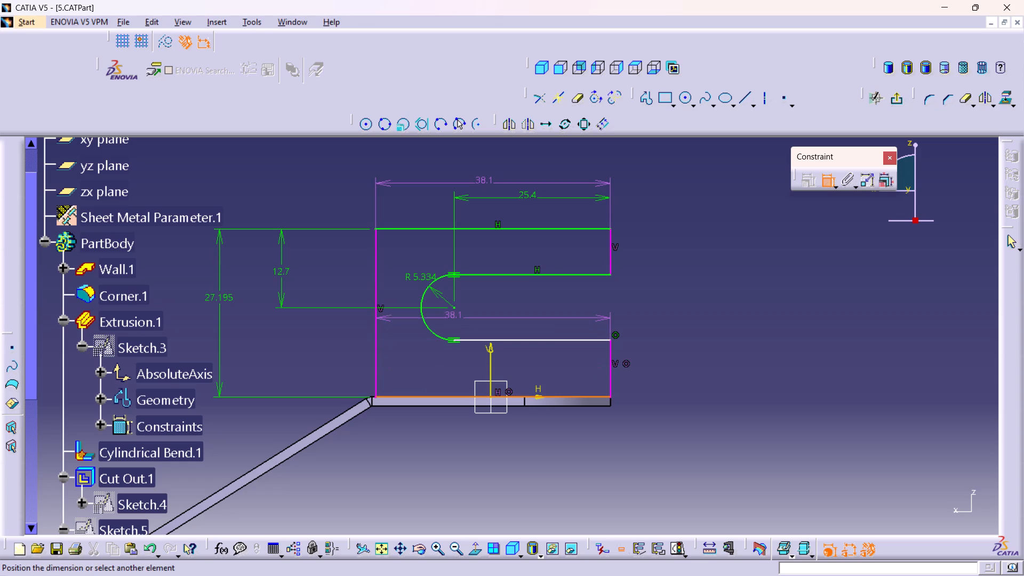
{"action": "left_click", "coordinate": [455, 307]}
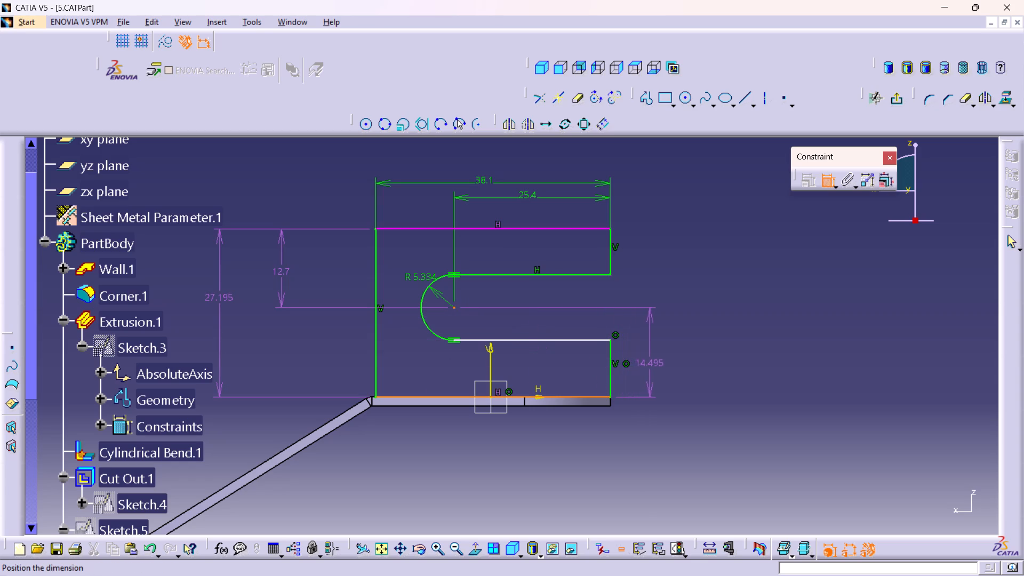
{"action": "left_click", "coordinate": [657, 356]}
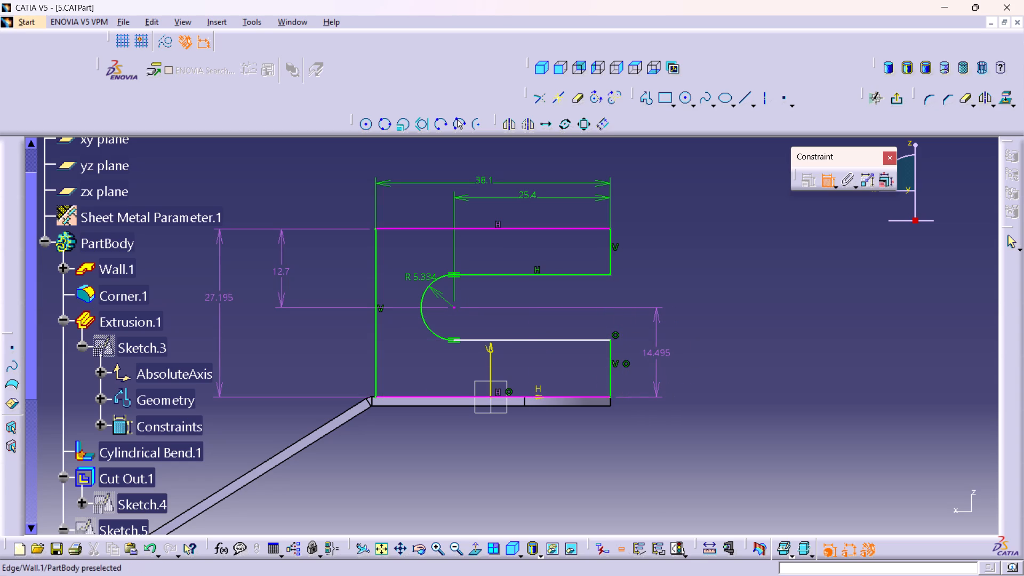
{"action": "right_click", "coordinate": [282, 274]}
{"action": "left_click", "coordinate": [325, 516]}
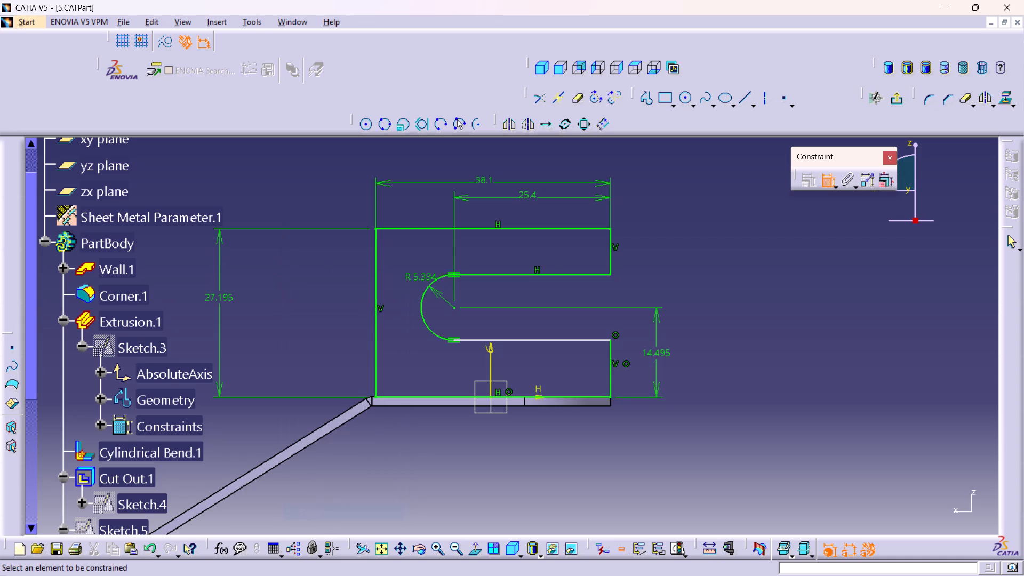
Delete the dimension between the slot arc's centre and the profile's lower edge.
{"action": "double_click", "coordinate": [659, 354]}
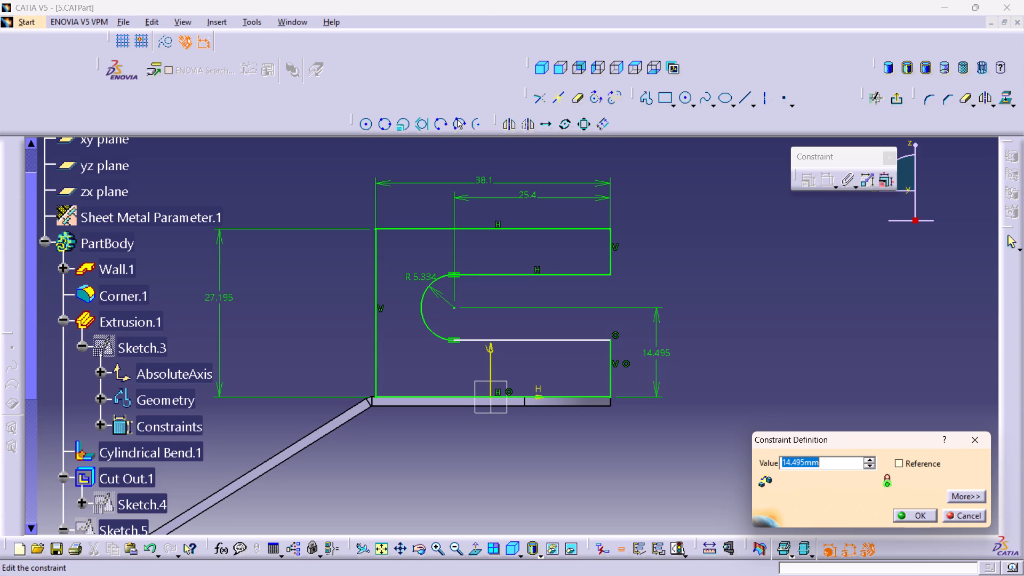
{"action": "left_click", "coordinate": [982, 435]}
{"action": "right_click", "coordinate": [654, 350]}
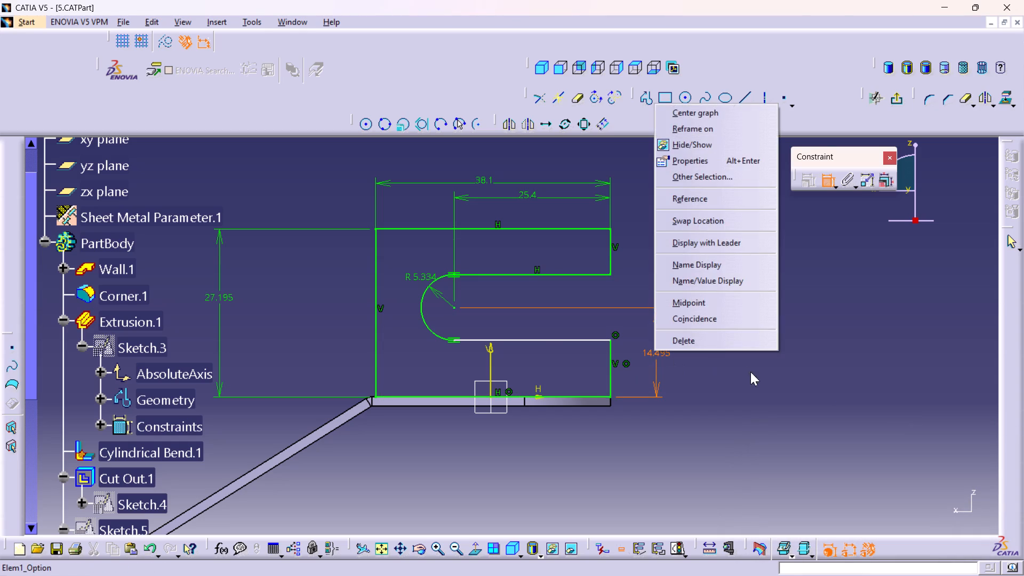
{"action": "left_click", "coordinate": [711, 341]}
Add a 12.7 mm vertical dimension between the profile's upper edge and the slot arc's centre, placed beyond the open end.
{"action": "left_click", "coordinate": [429, 228]}
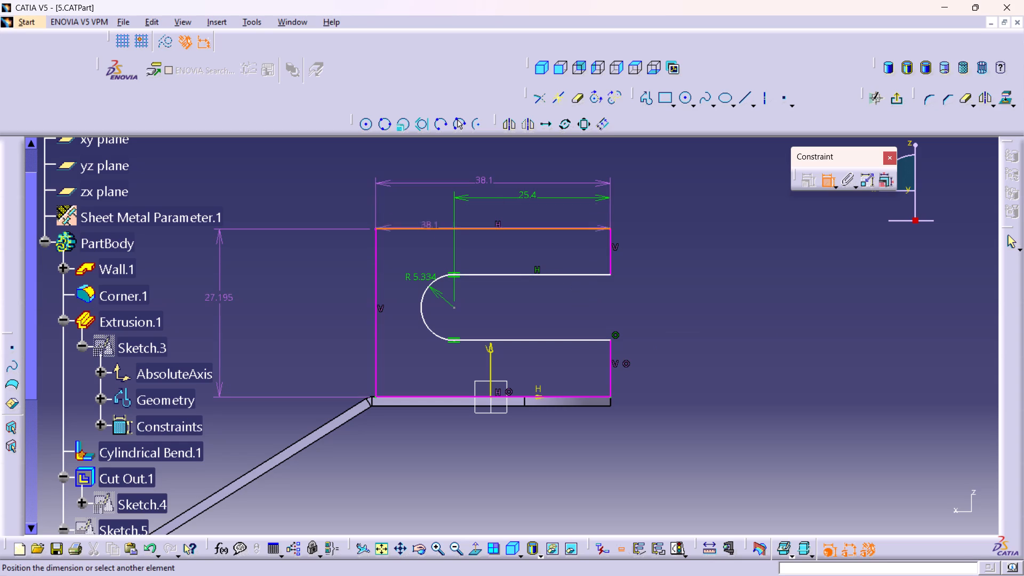
{"action": "left_click", "coordinate": [456, 306]}
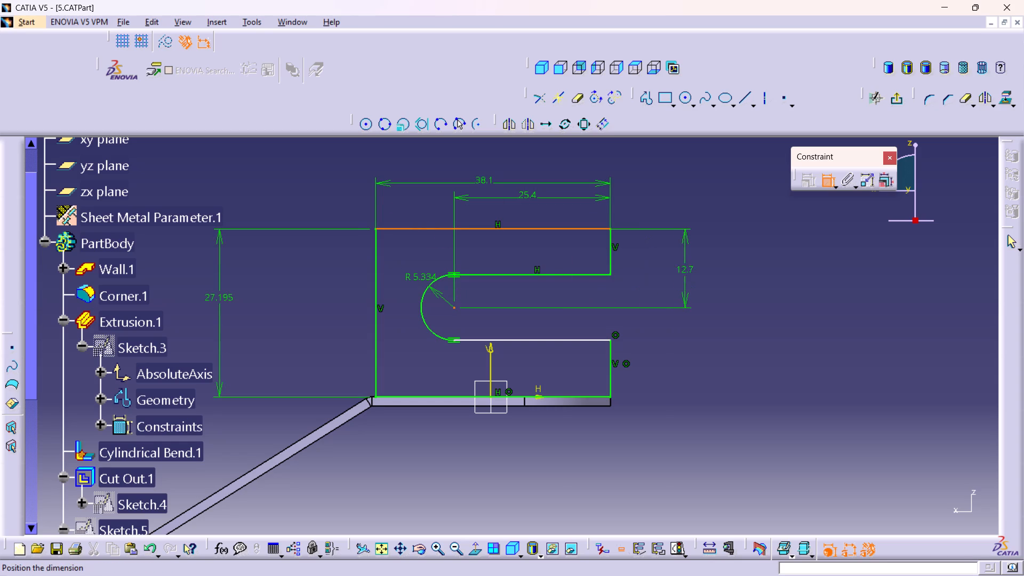
{"action": "left_click", "coordinate": [685, 267]}
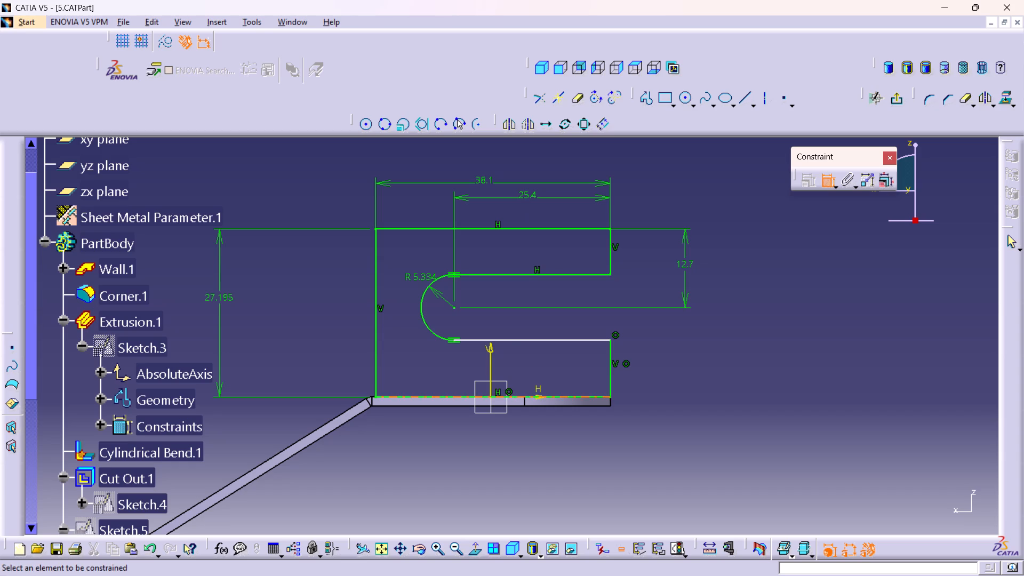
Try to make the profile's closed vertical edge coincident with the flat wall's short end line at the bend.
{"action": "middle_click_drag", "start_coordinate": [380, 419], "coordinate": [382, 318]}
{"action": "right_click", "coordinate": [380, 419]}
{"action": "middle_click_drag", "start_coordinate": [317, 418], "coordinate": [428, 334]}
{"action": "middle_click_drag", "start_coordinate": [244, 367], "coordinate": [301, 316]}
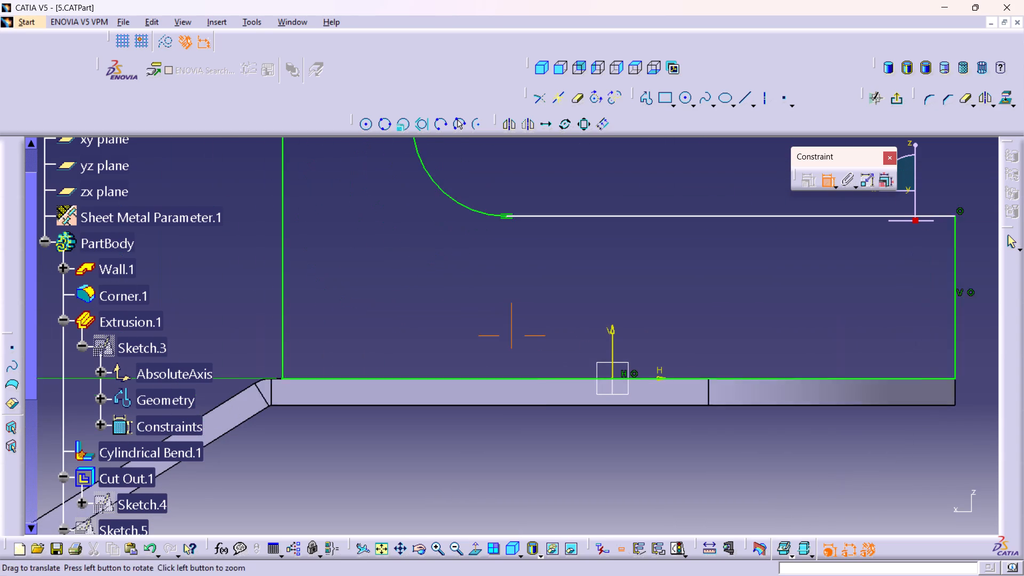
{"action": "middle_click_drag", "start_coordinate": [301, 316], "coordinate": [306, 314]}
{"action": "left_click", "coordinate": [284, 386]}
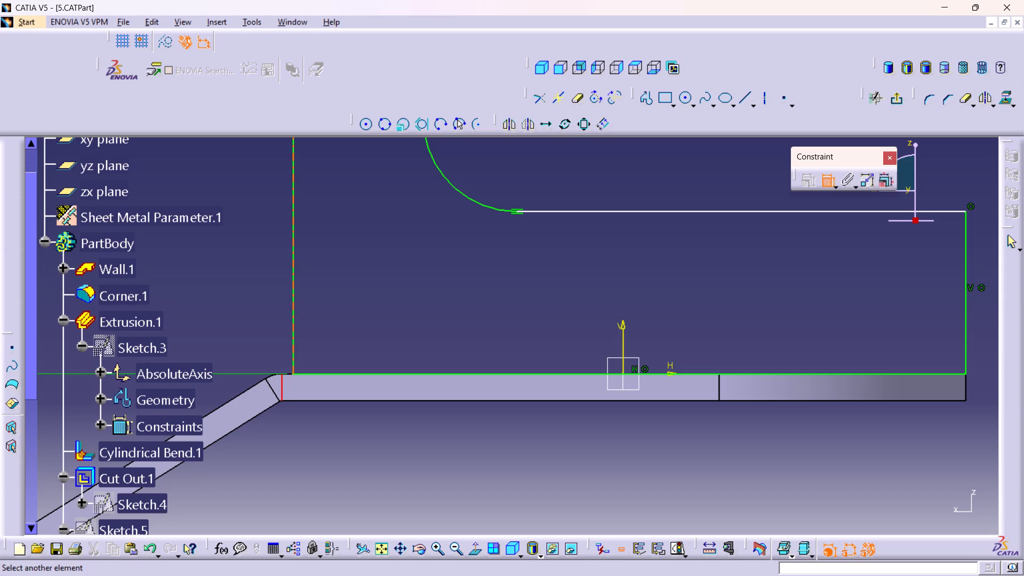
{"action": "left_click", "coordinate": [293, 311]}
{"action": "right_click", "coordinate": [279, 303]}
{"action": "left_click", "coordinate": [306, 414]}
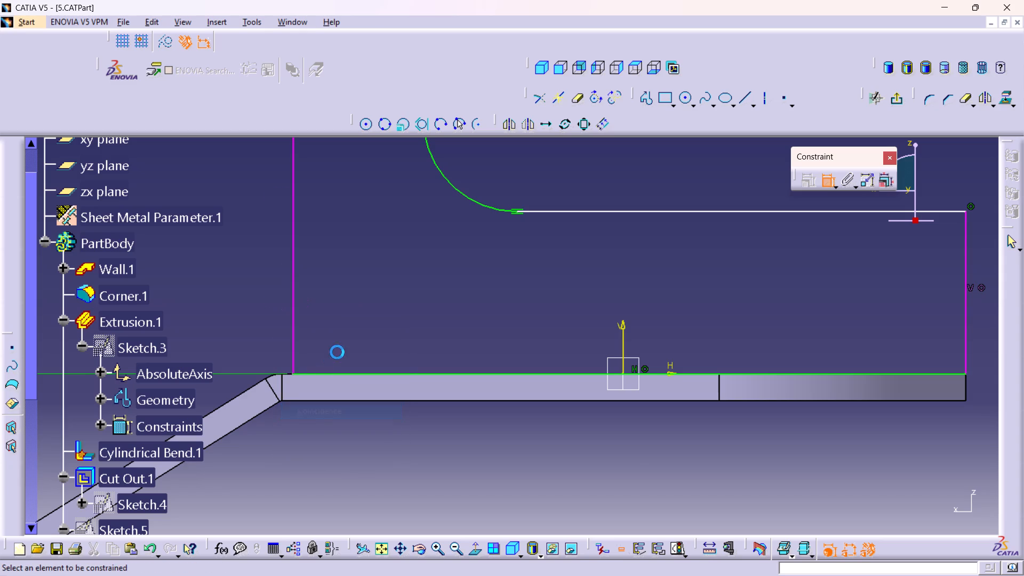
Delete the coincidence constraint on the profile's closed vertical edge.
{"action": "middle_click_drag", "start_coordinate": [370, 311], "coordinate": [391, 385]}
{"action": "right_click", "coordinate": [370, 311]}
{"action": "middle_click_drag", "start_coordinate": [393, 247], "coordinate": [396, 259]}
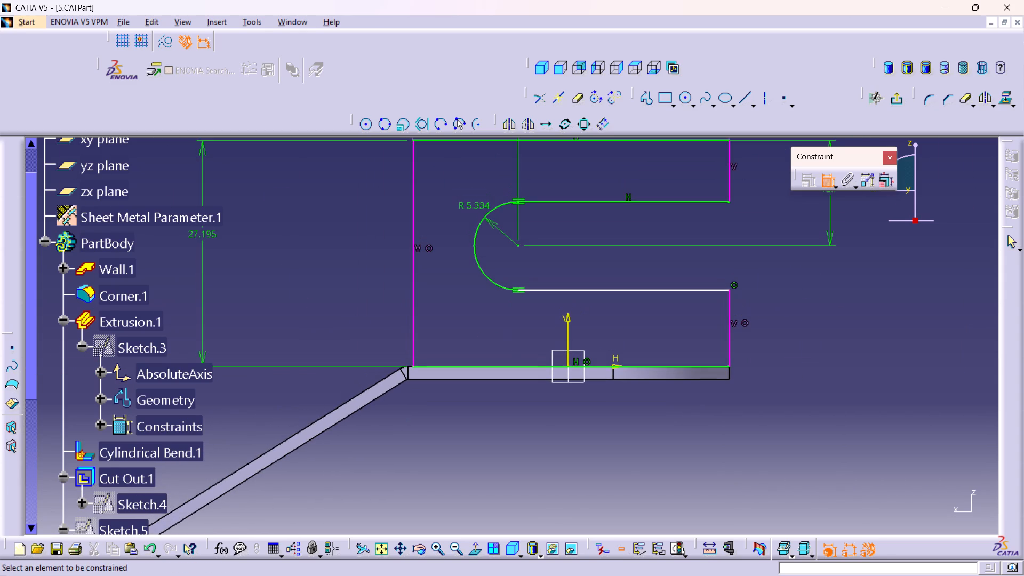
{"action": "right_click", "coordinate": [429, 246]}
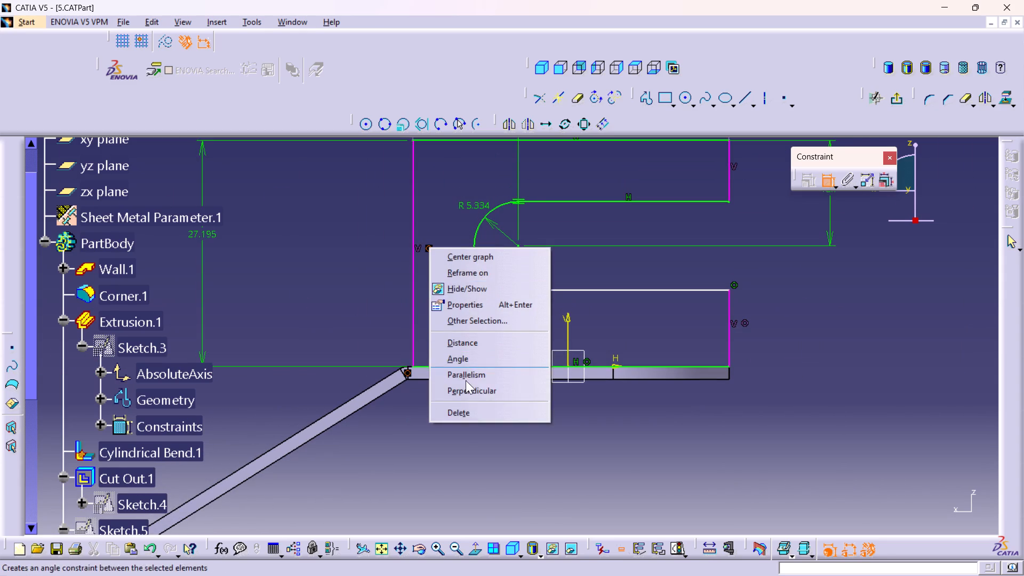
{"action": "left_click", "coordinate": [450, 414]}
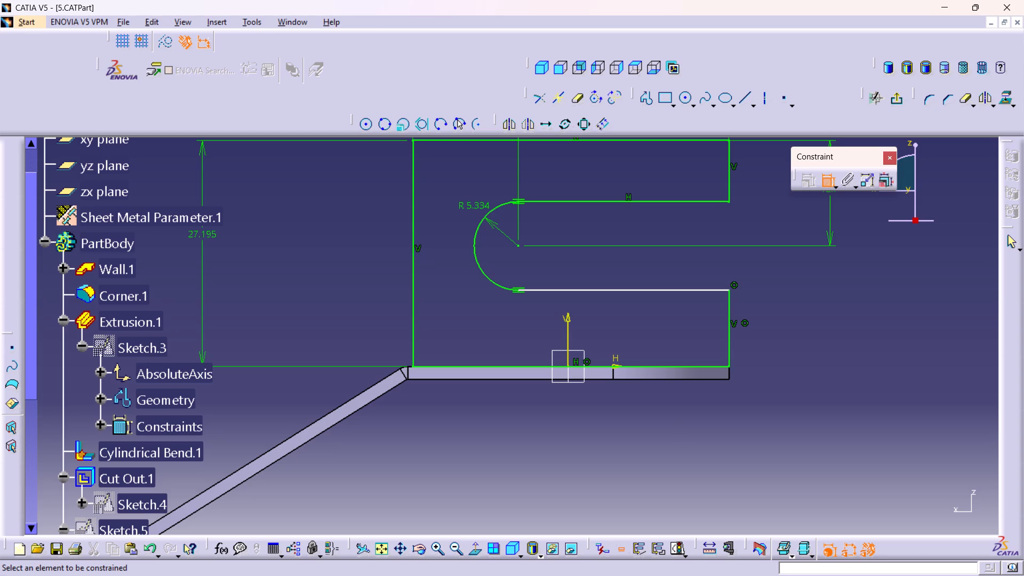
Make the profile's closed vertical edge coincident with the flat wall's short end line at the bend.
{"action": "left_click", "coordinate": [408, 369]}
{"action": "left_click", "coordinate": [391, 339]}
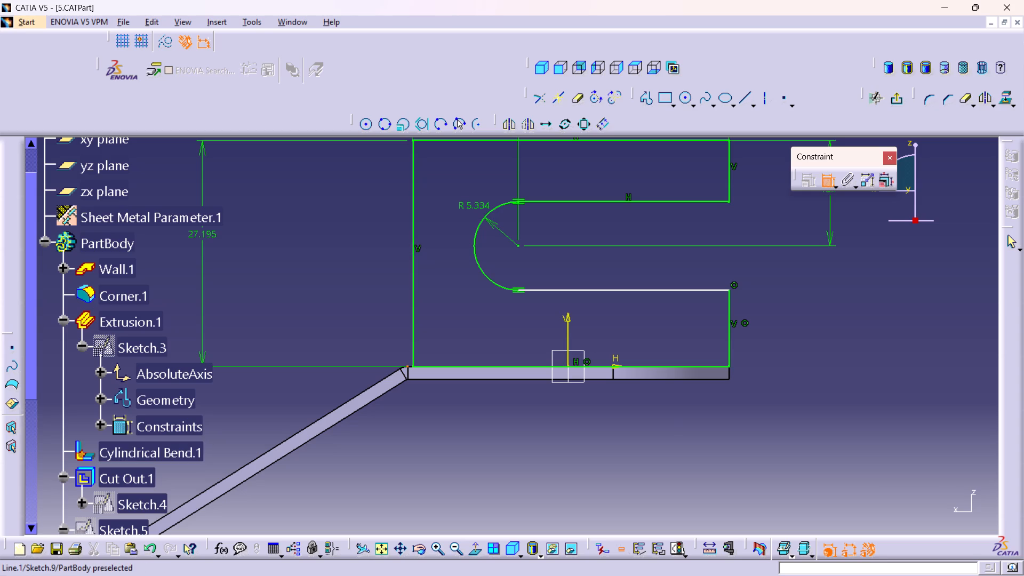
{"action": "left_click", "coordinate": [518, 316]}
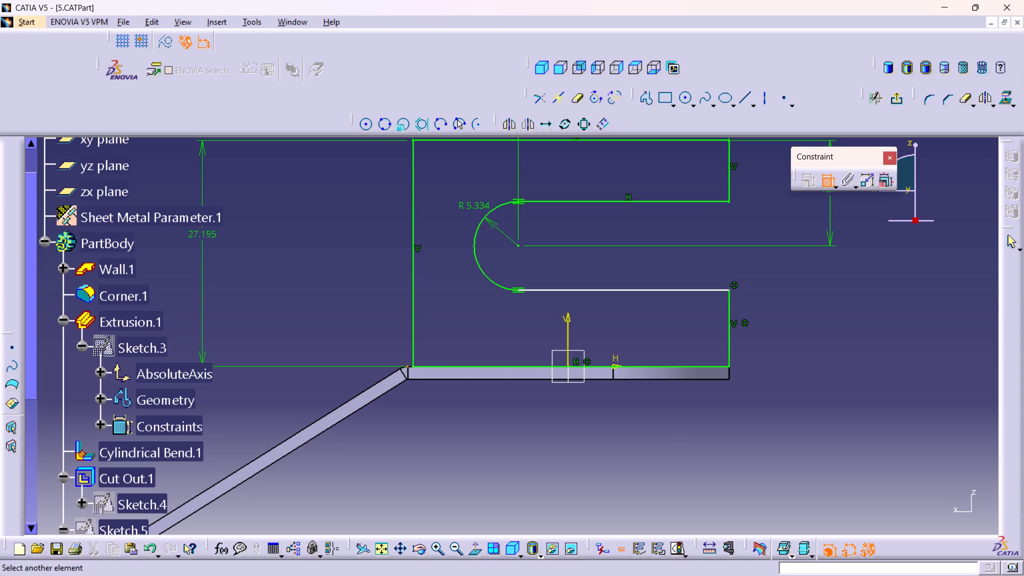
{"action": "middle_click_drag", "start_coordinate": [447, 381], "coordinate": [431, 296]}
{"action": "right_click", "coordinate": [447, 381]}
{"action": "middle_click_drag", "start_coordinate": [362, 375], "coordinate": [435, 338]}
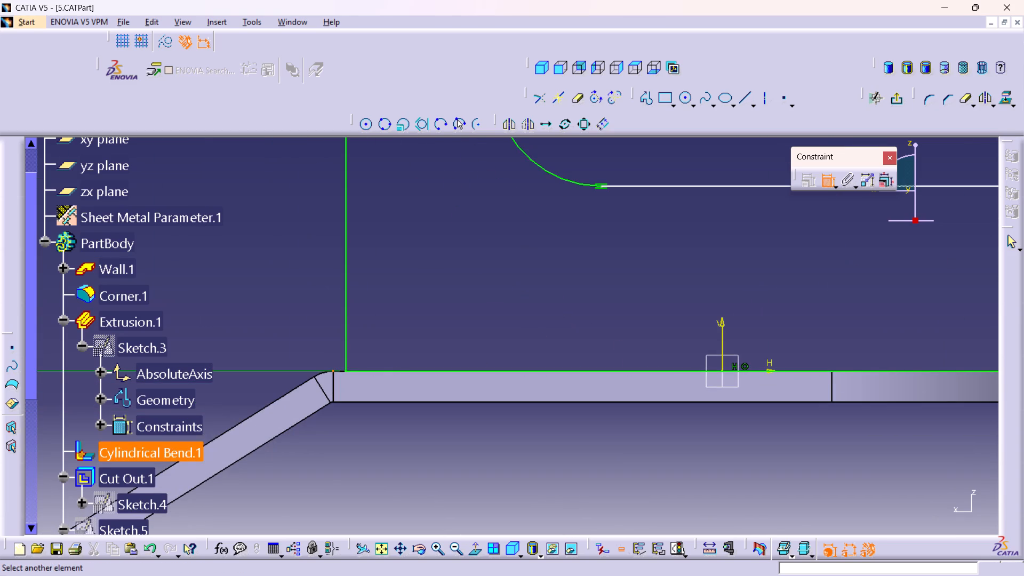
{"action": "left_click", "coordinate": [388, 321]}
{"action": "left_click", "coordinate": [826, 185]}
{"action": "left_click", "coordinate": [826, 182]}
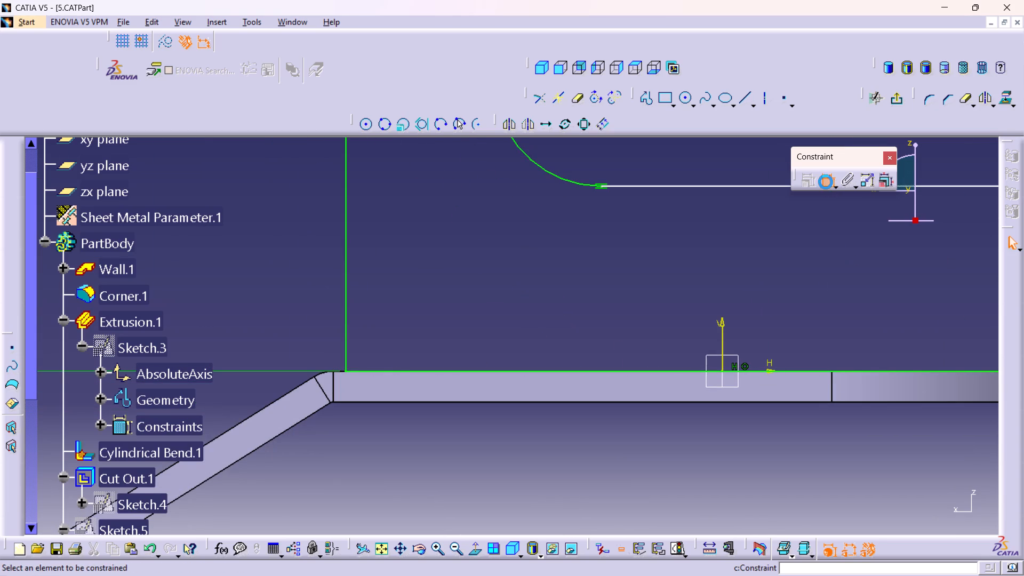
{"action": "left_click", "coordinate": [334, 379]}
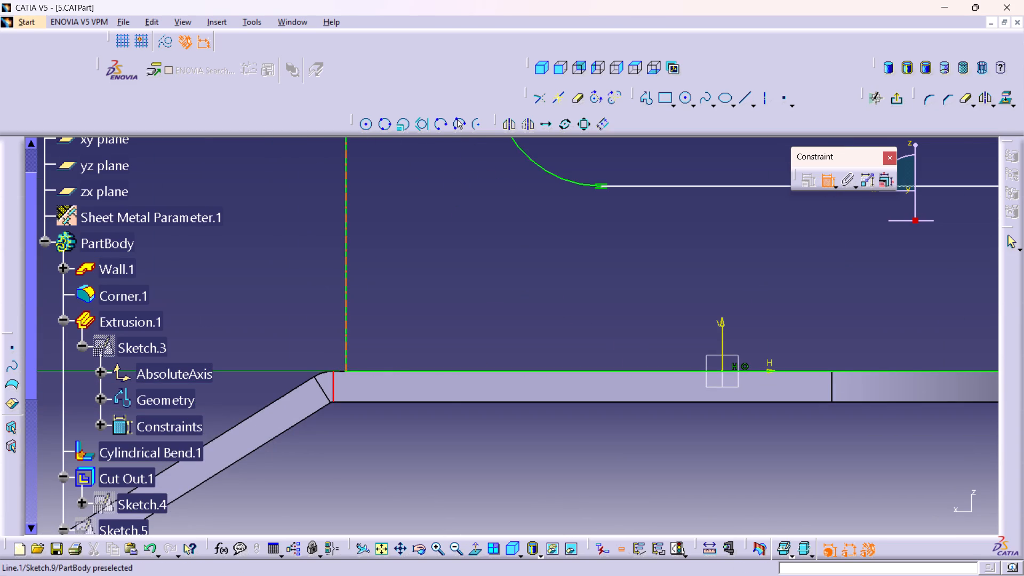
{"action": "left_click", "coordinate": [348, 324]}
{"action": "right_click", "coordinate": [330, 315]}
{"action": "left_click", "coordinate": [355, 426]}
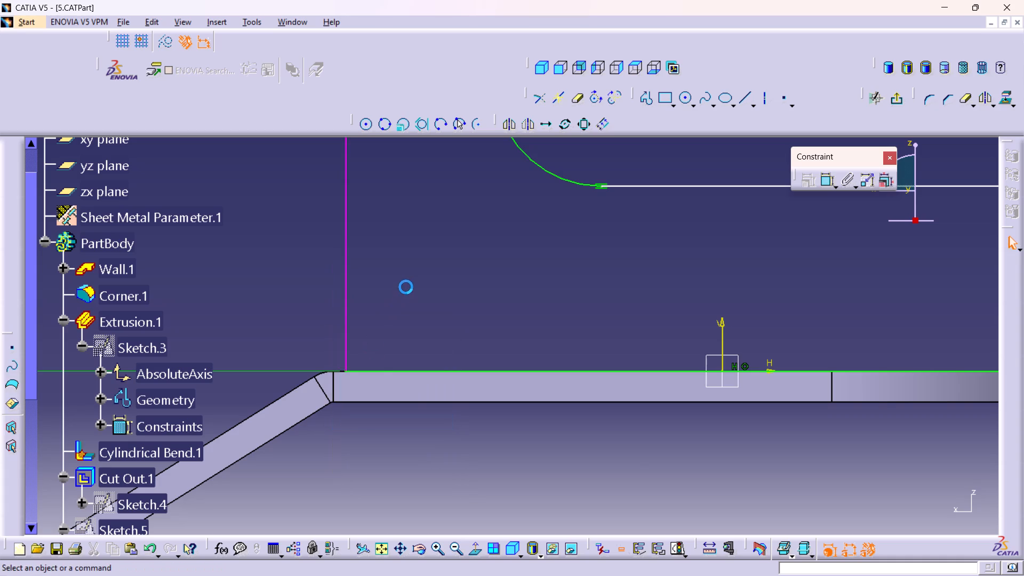
Delete the vertical constraint on the profile's closed vertical edge.
{"action": "middle_click_drag", "start_coordinate": [406, 285], "coordinate": [426, 389]}
{"action": "right_click", "coordinate": [406, 285]}
{"action": "middle_click_drag", "start_coordinate": [474, 244], "coordinate": [424, 331]}
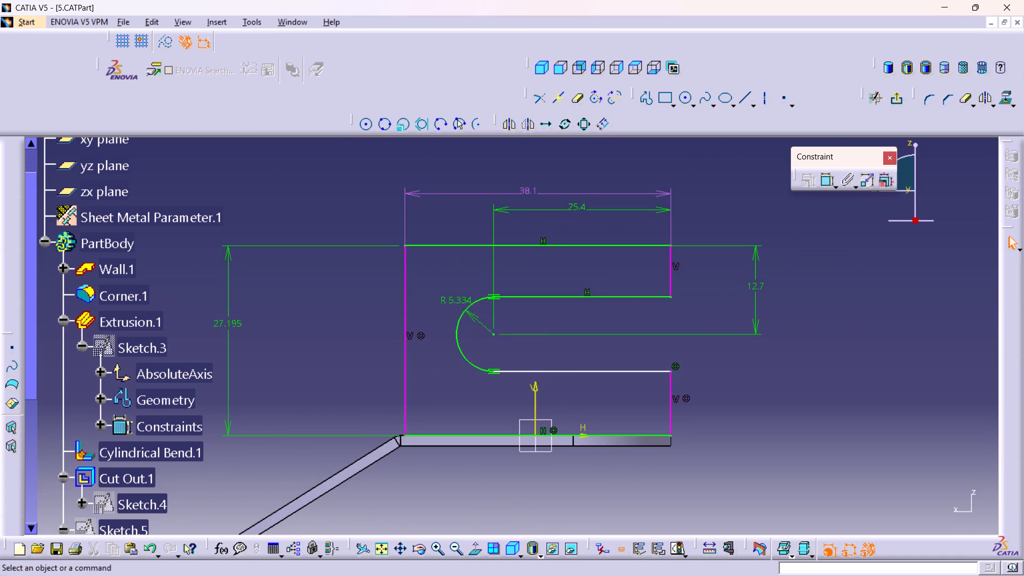
{"action": "right_click", "coordinate": [409, 336]}
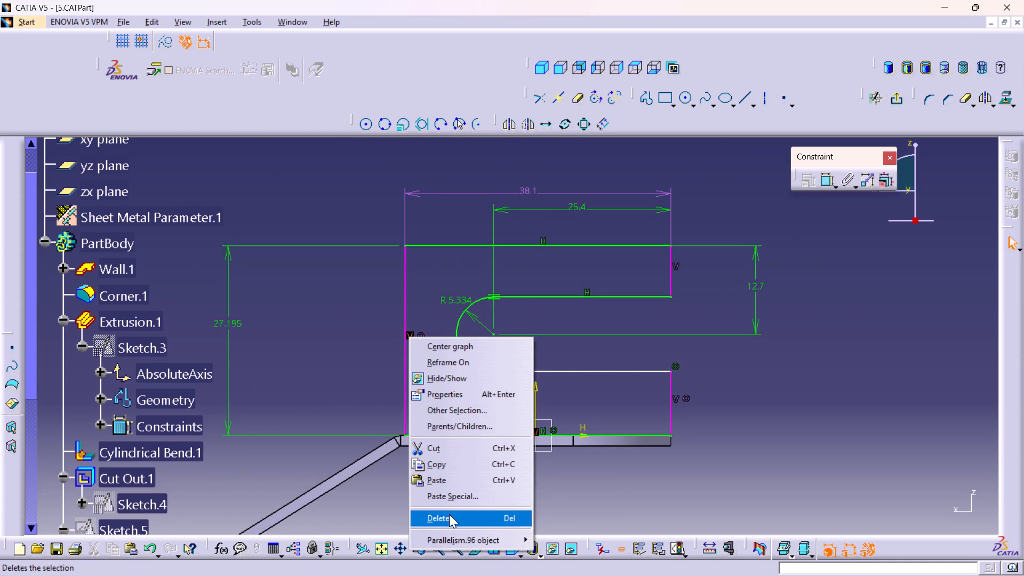
{"action": "left_click", "coordinate": [449, 514]}
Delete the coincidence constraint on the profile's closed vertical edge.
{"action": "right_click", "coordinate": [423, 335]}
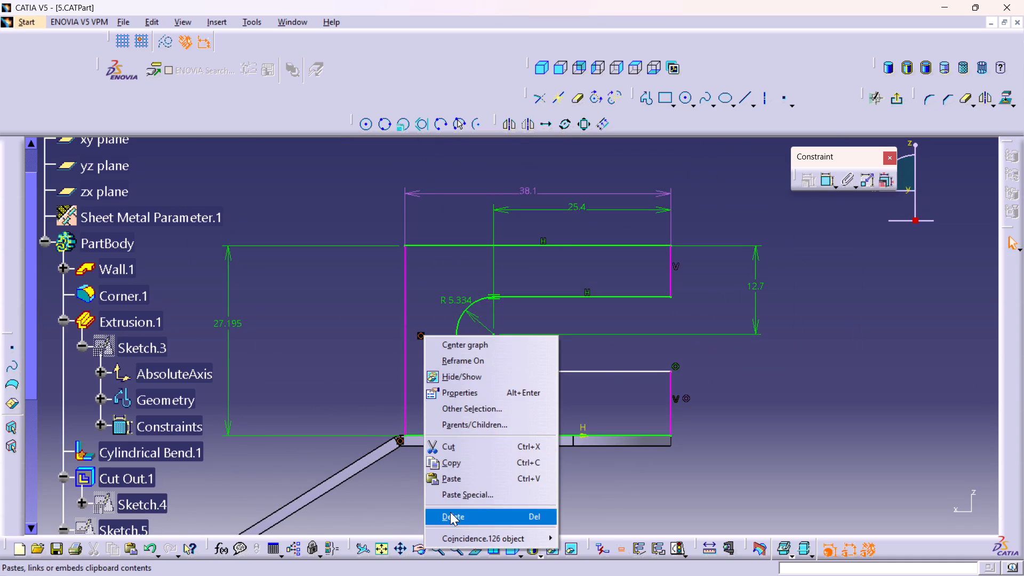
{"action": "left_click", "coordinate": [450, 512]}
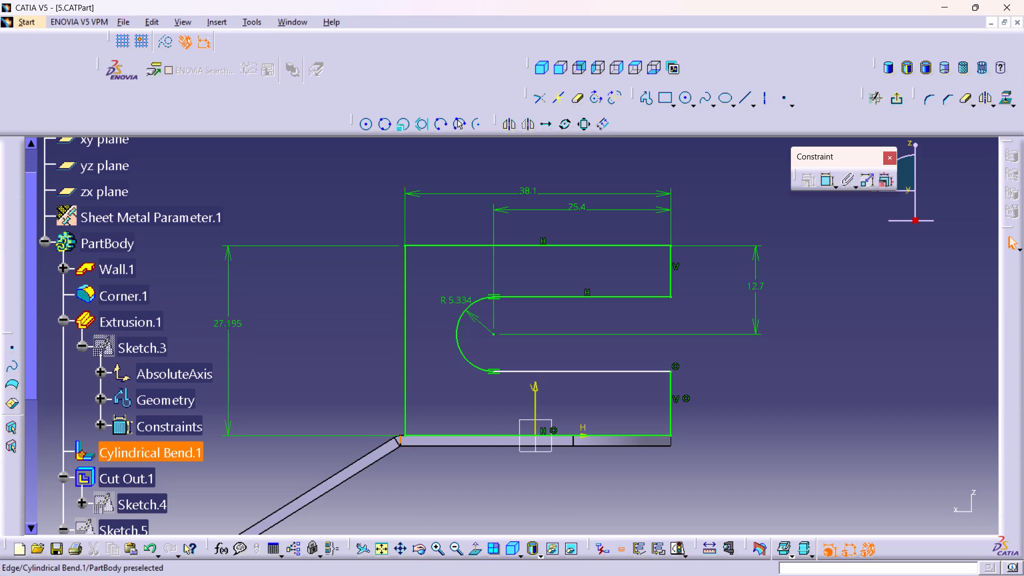
Constrain the profile's closed vertical edge as coincident with the flat wall's short end line at the bend.
{"action": "left_click", "coordinate": [402, 438]}
{"action": "left_click", "coordinate": [405, 391]}
{"action": "right_click", "coordinate": [387, 379]}
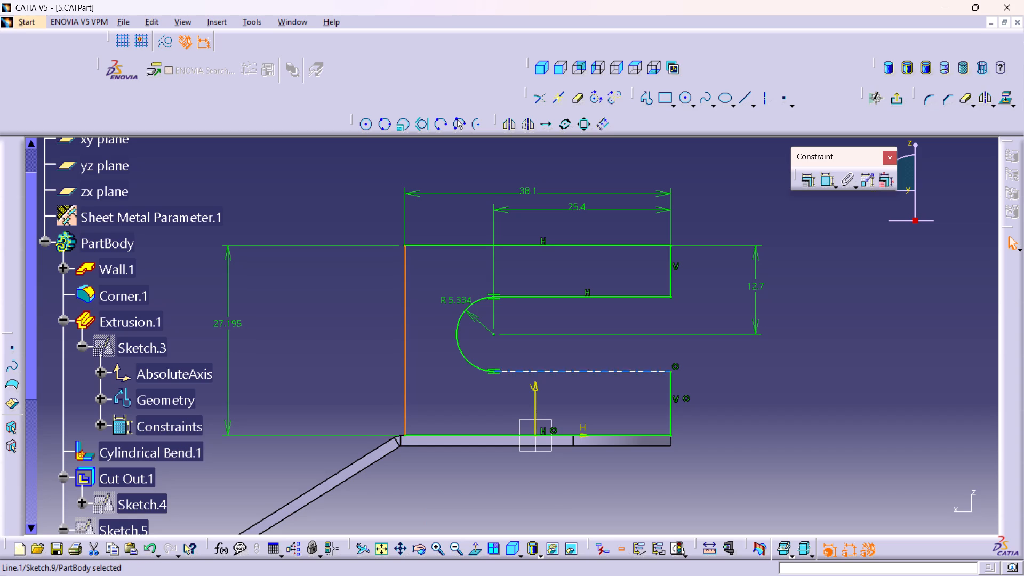
{"action": "double_click", "coordinate": [826, 173]}
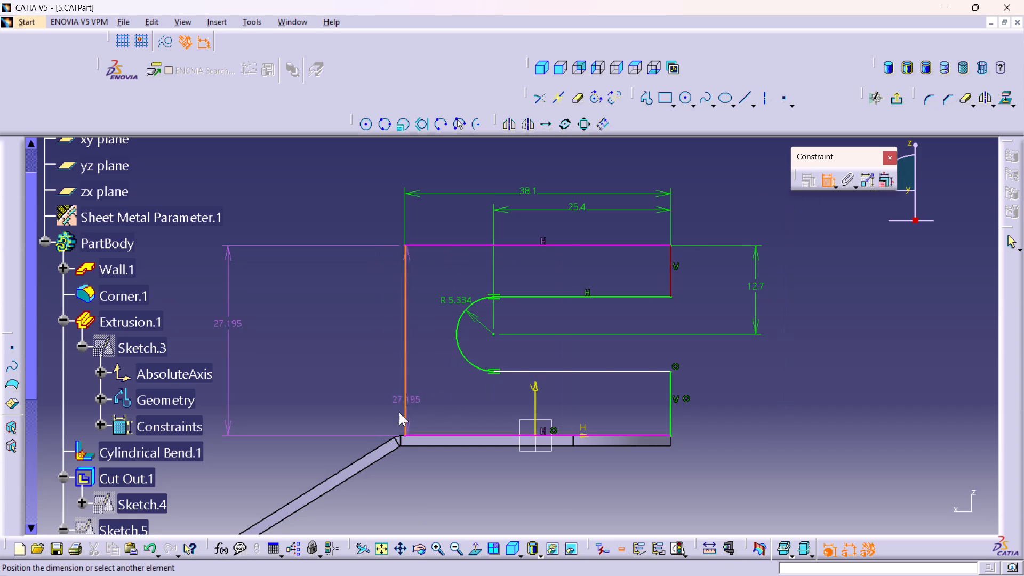
{"action": "left_click", "coordinate": [401, 442]}
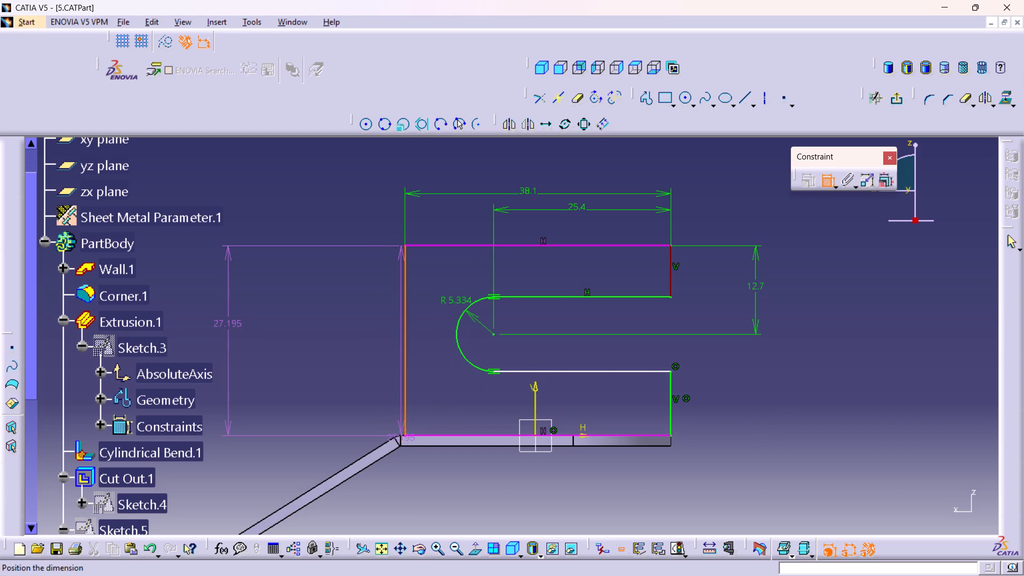
{"action": "right_click", "coordinate": [401, 365]}
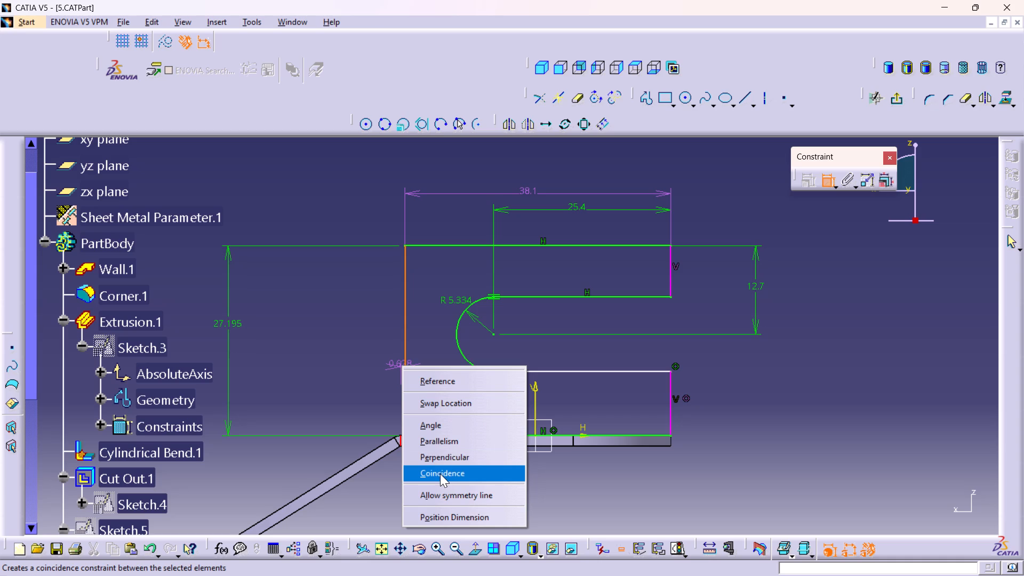
{"action": "left_click", "coordinate": [440, 474]}
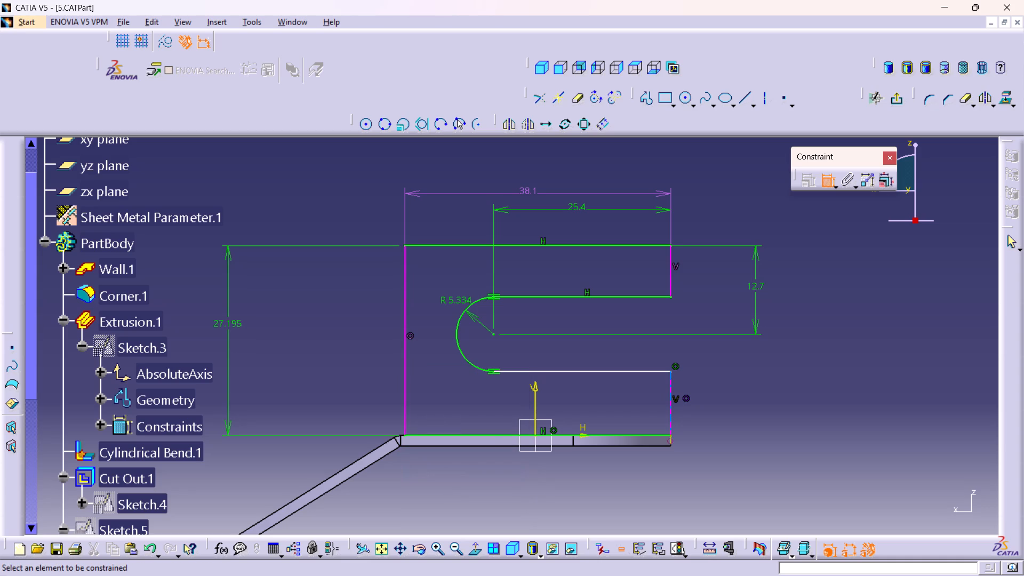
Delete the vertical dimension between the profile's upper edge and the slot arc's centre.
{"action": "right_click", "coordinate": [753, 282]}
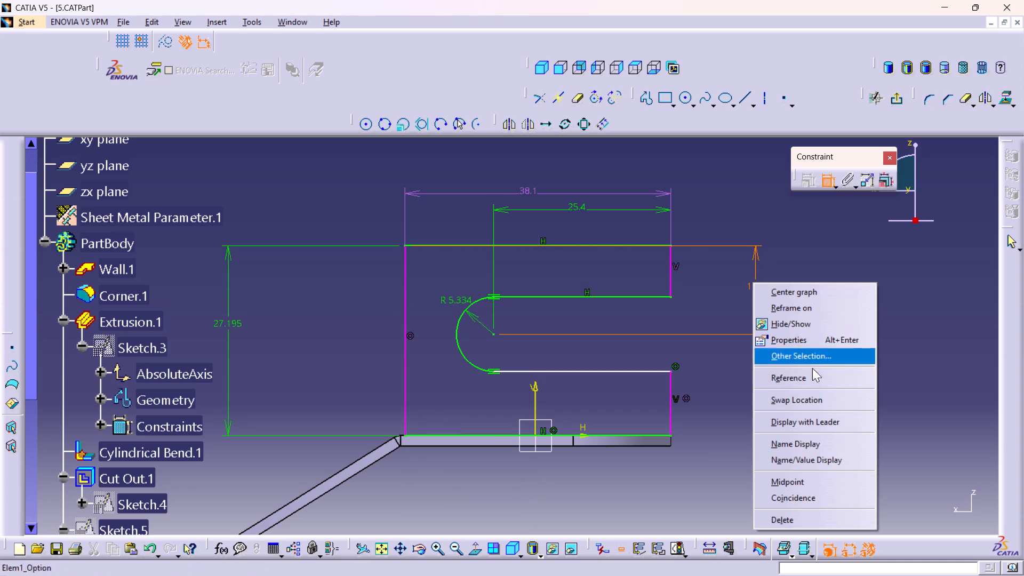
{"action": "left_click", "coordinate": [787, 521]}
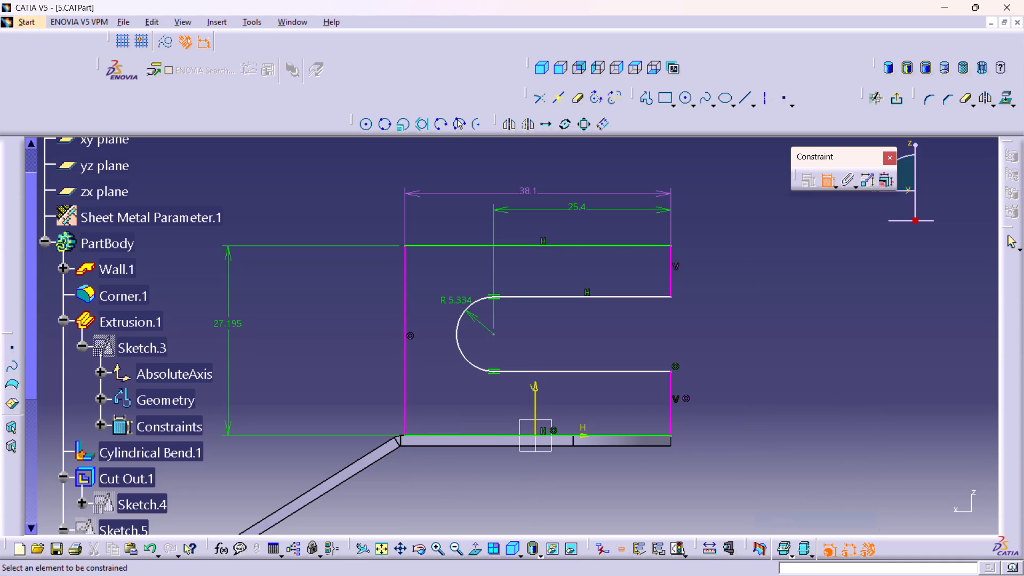
Delete the coincidence constraint on the profile's lower vertical edge at the open end of the slot.
{"action": "right_click", "coordinate": [686, 400]}
{"action": "left_click", "coordinate": [706, 547]}
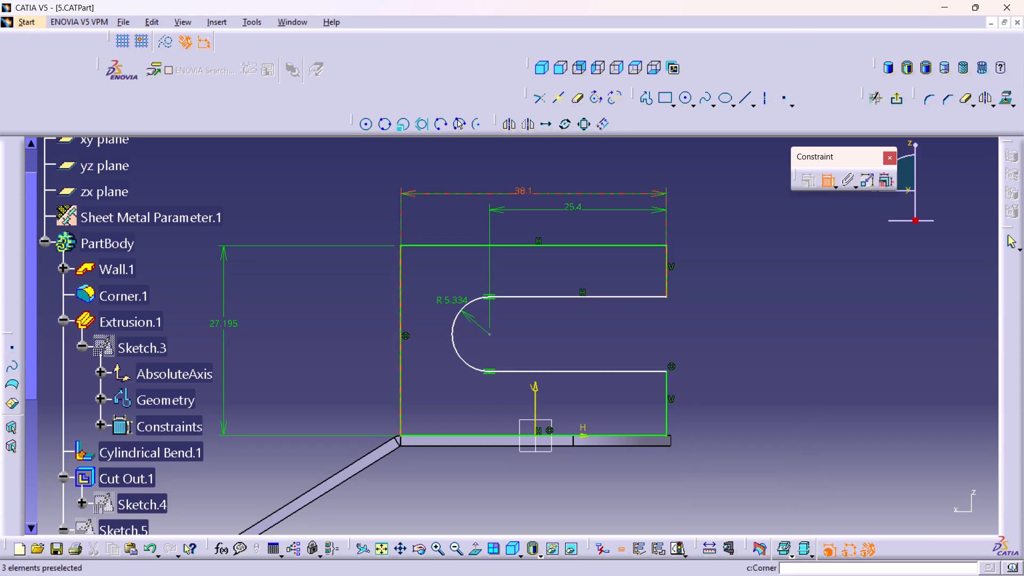
Add a vertical dimension between the slot arc's centre and the profile's upper edge, placed beyond the open end.
{"action": "left_click_drag", "start_coordinate": [491, 335], "coordinate": [497, 329]}
{"action": "left_click", "coordinate": [517, 246]}
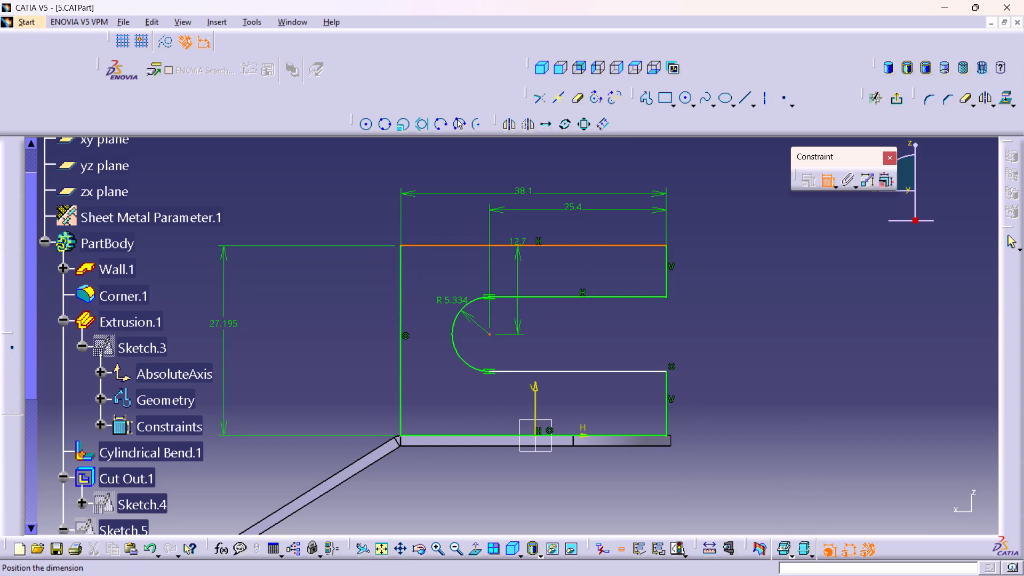
{"action": "left_click", "coordinate": [718, 291]}
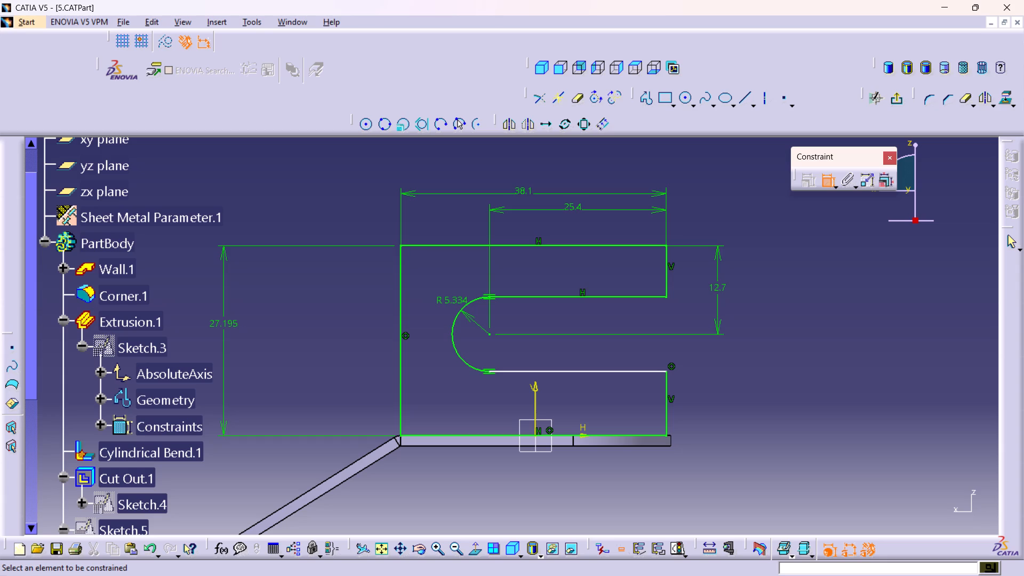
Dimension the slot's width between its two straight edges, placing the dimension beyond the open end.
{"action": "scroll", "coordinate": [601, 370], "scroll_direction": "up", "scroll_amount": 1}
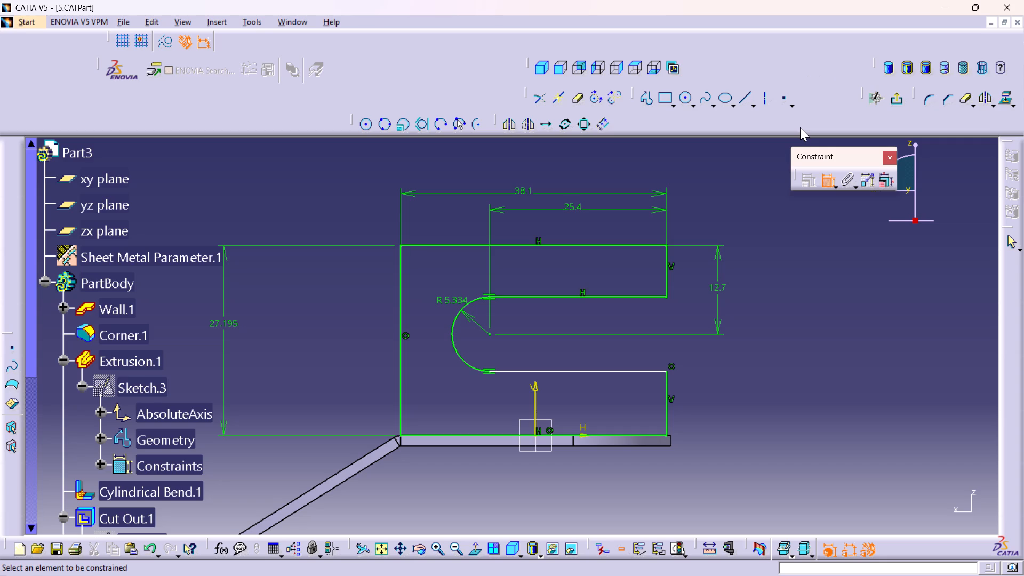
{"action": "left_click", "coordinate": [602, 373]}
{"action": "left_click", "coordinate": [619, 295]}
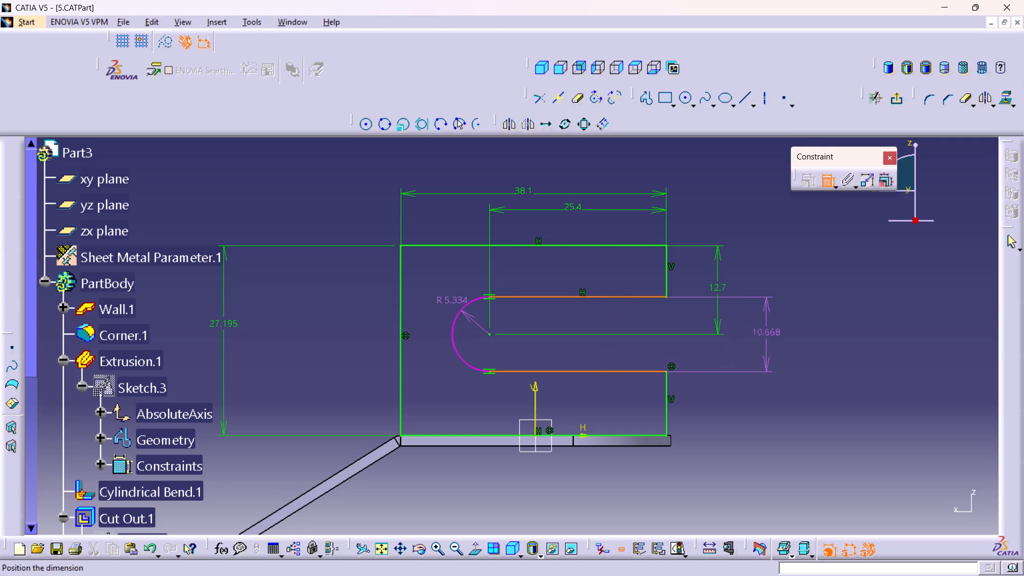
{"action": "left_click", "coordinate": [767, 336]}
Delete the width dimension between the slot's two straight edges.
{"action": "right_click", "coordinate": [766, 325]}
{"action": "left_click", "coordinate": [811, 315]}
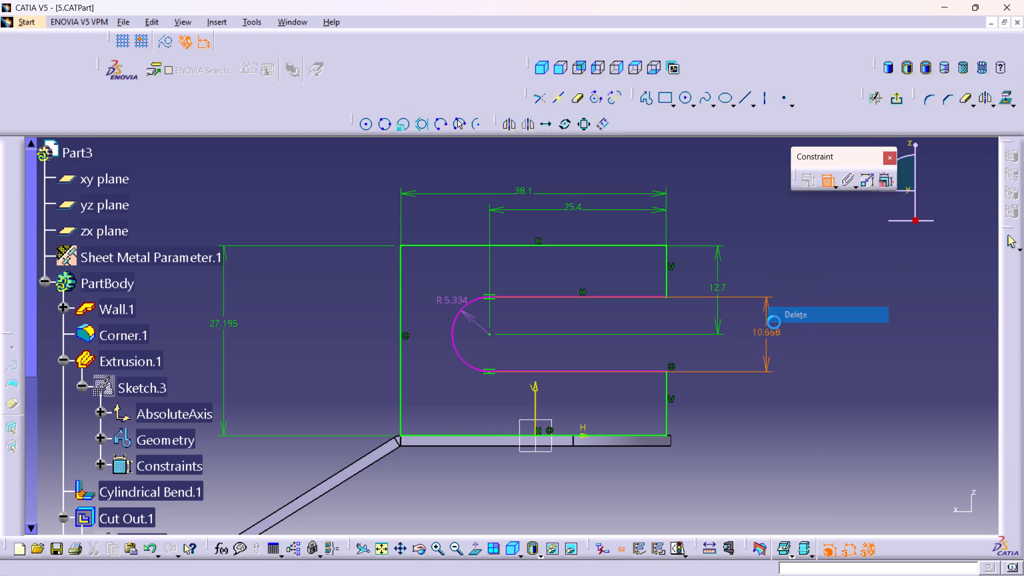
Dimension the length of the slot's lower straight edge just below it, and exit the sketch.
{"action": "left_click", "coordinate": [595, 371]}
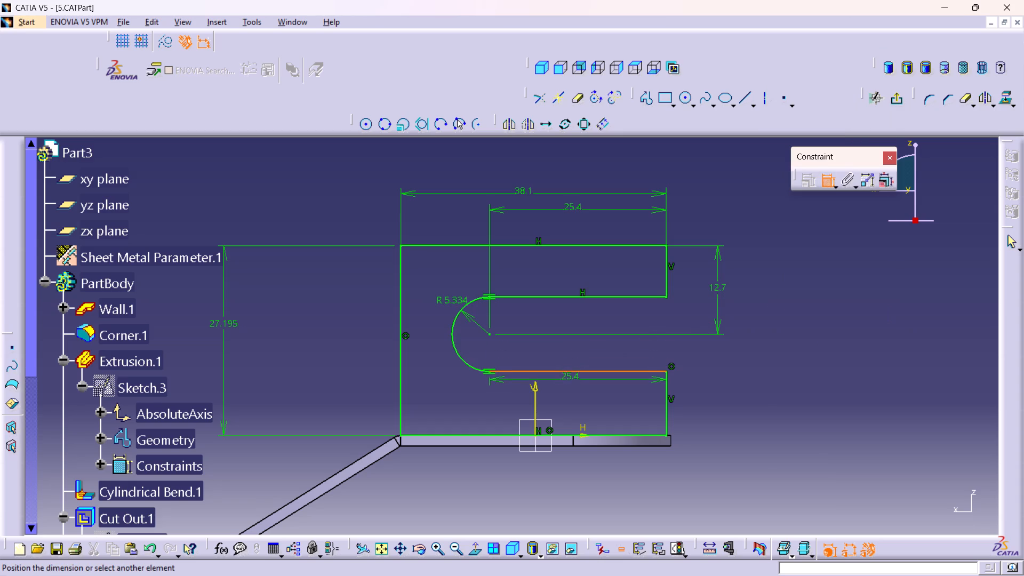
{"action": "left_click", "coordinate": [570, 389]}
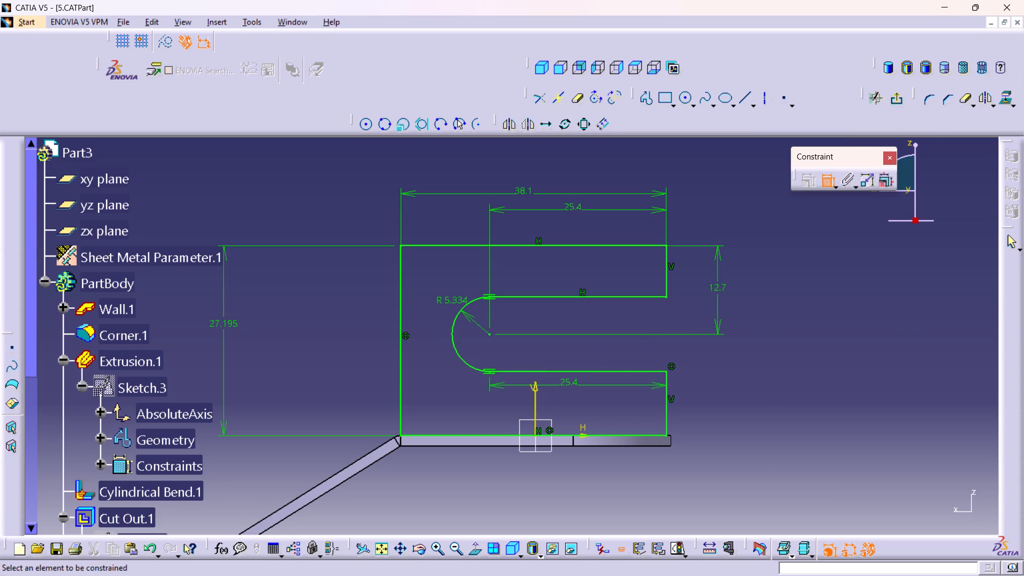
{"action": "left_click", "coordinate": [898, 101]}
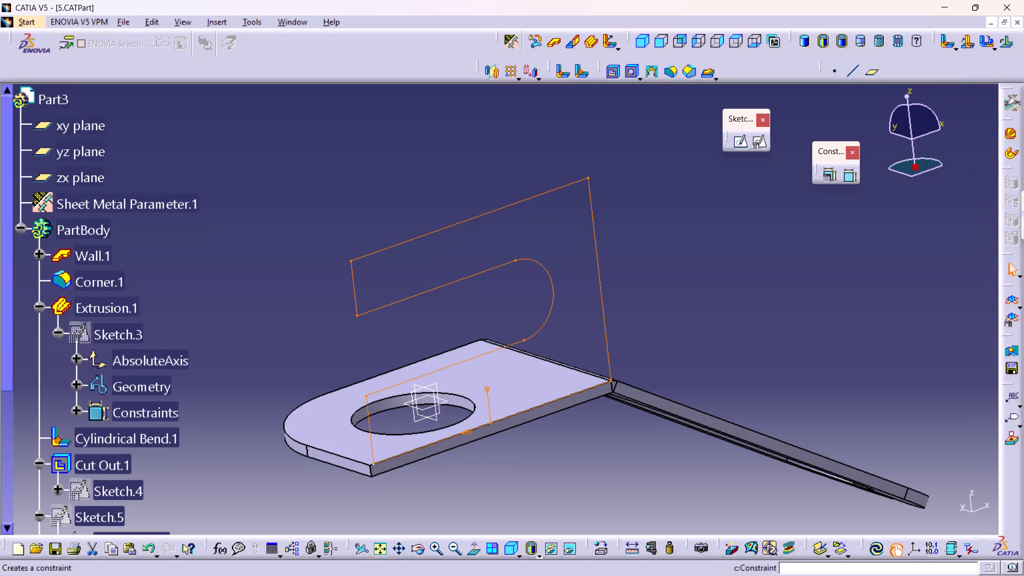
Create a wall from the slotted profile, with its thickness reversed to the side away from the flat wall's hole.
{"action": "left_click", "coordinate": [651, 41]}
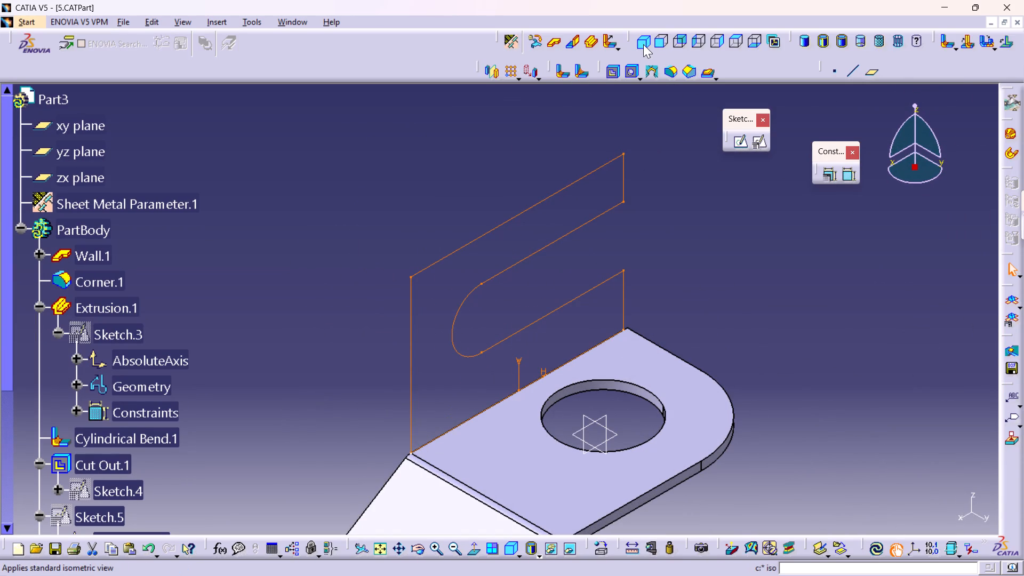
{"action": "left_click", "coordinate": [557, 41]}
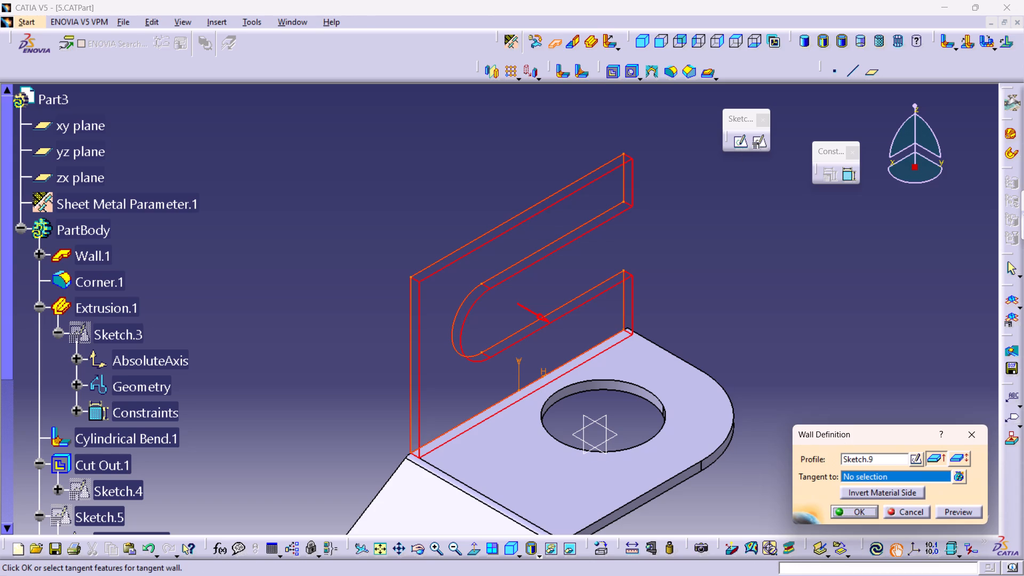
{"action": "left_click", "coordinate": [543, 319]}
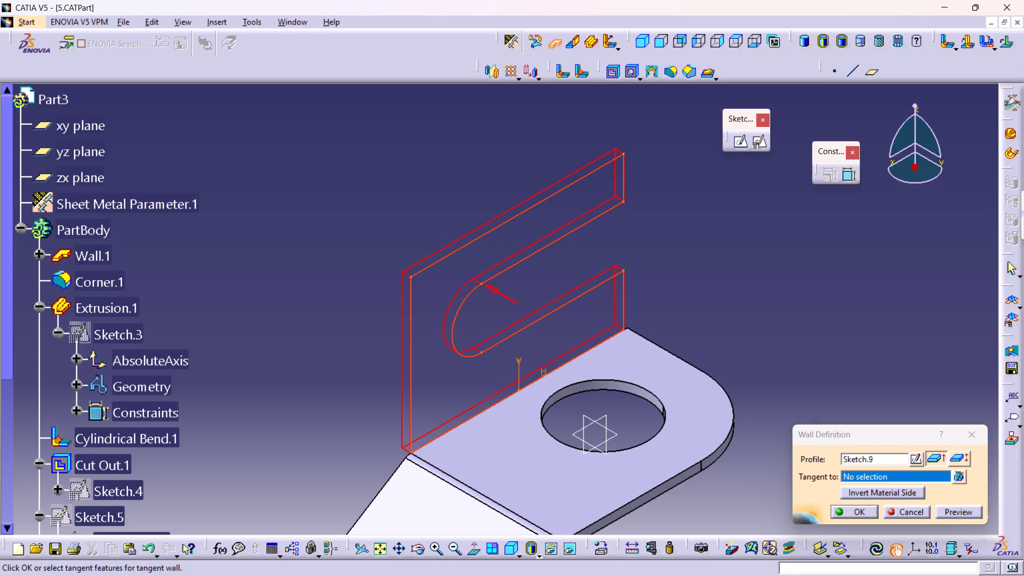
{"action": "middle_click_drag", "start_coordinate": [767, 337], "coordinate": [748, 304]}
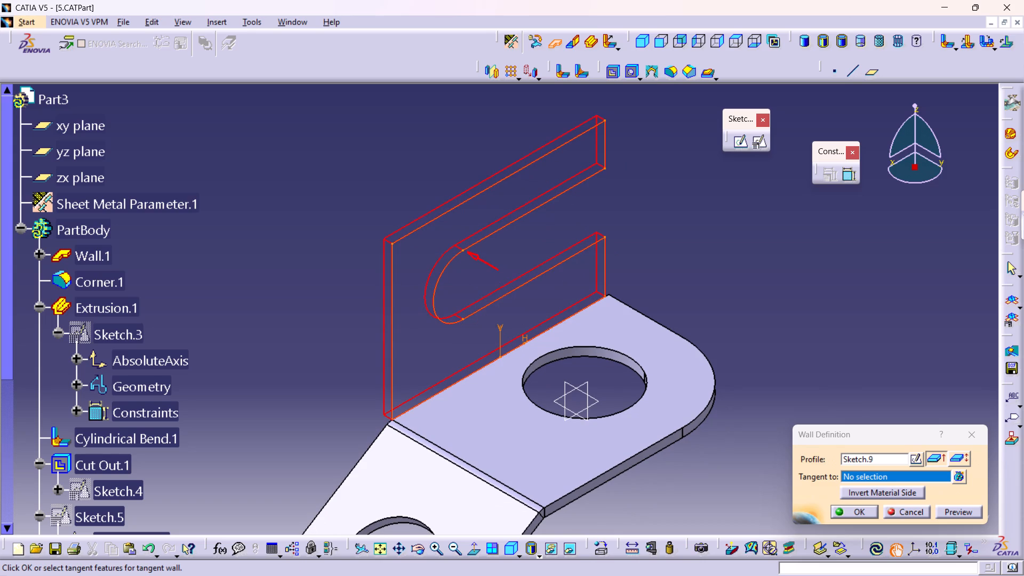
{"action": "left_click", "coordinate": [857, 515]}
{"action": "left_click", "coordinate": [789, 363]}
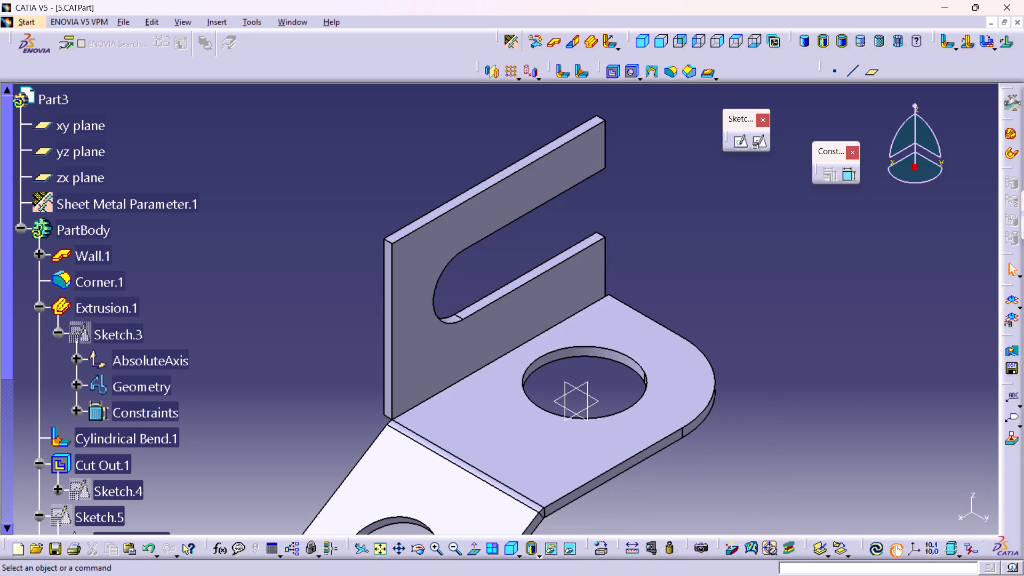
Create a conical bend joining the slotted wall to the flat wall with the round hole, with left and right radii of 1.52 mm.
{"action": "middle_click_drag", "start_coordinate": [373, 452], "coordinate": [645, 405]}
{"action": "right_click_drag", "start_coordinate": [373, 452], "coordinate": [645, 405]}
{"action": "middle_click_drag", "start_coordinate": [478, 440], "coordinate": [473, 435]}
{"action": "right_click_drag", "start_coordinate": [474, 438], "coordinate": [473, 435]}
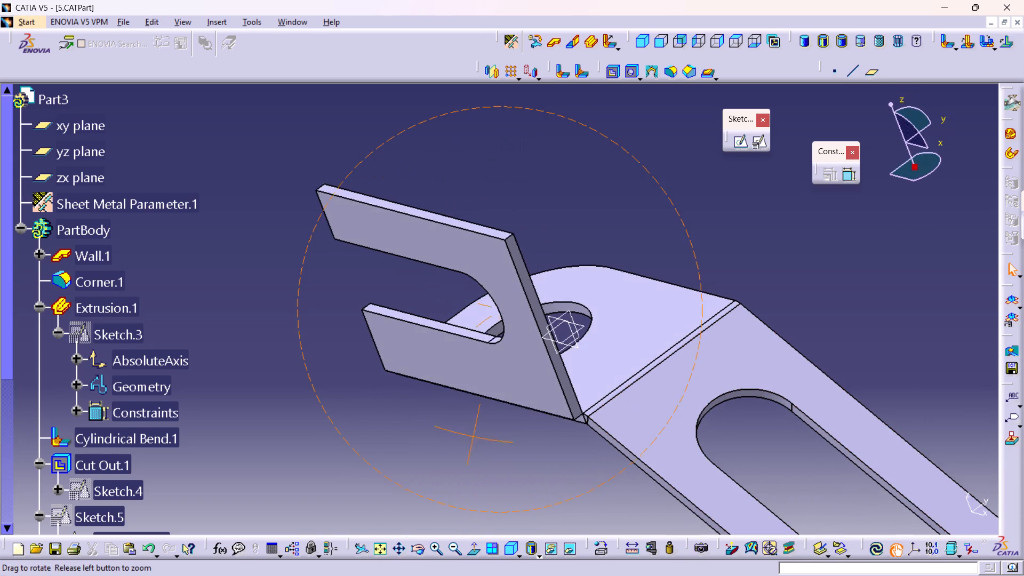
{"action": "middle_click_drag", "start_coordinate": [473, 435], "coordinate": [468, 291]}
{"action": "right_click_drag", "start_coordinate": [473, 435], "coordinate": [468, 291]}
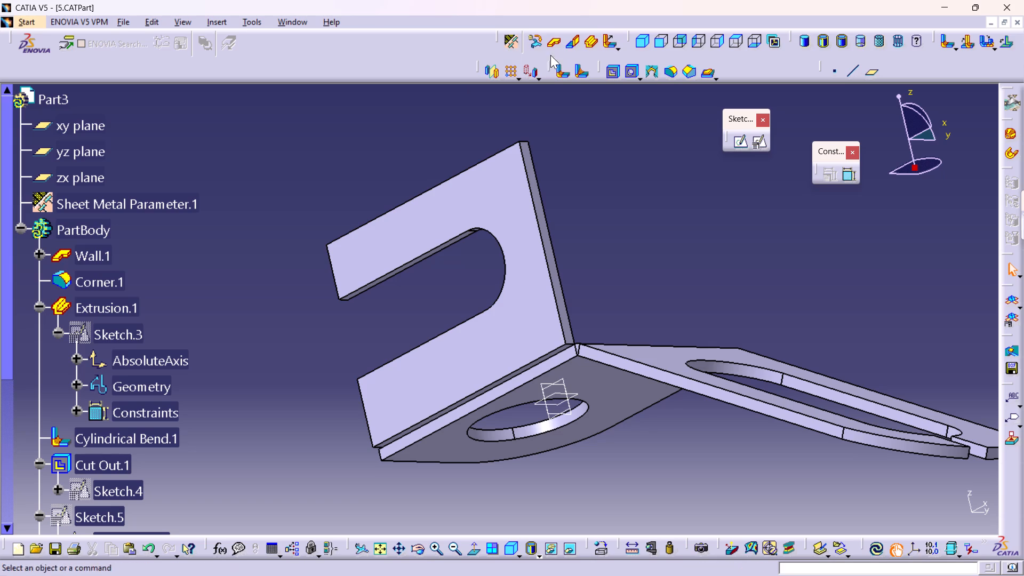
{"action": "double_click", "coordinate": [580, 71]}
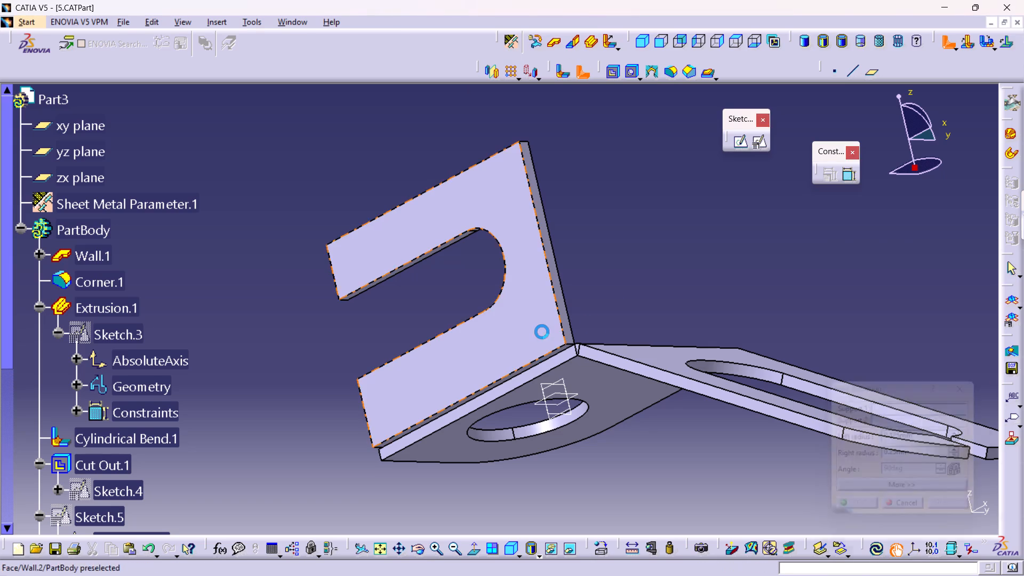
{"action": "left_click", "coordinate": [542, 332]}
{"action": "left_click", "coordinate": [580, 374]}
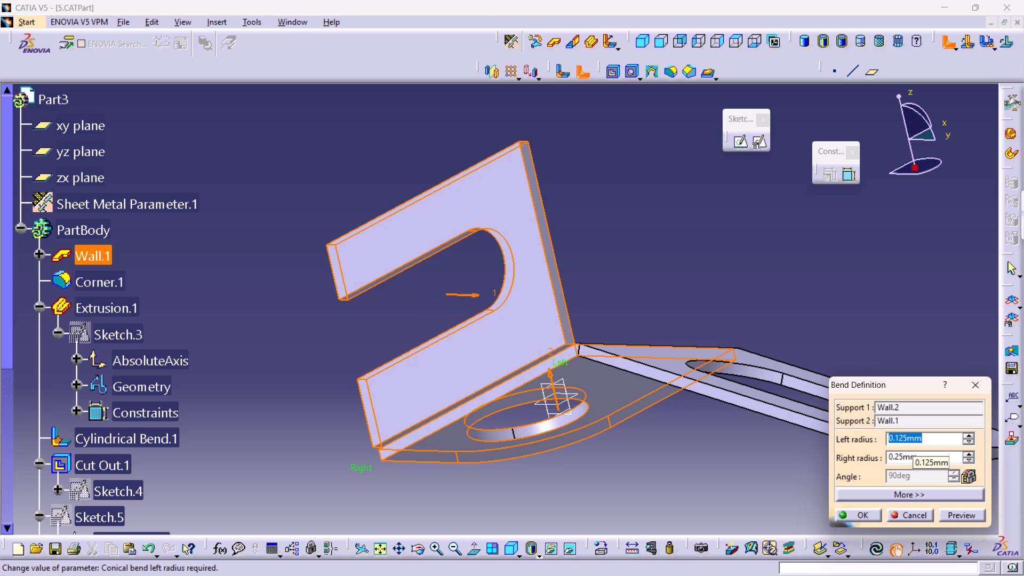
{"action": "type", "text": "1.52"}
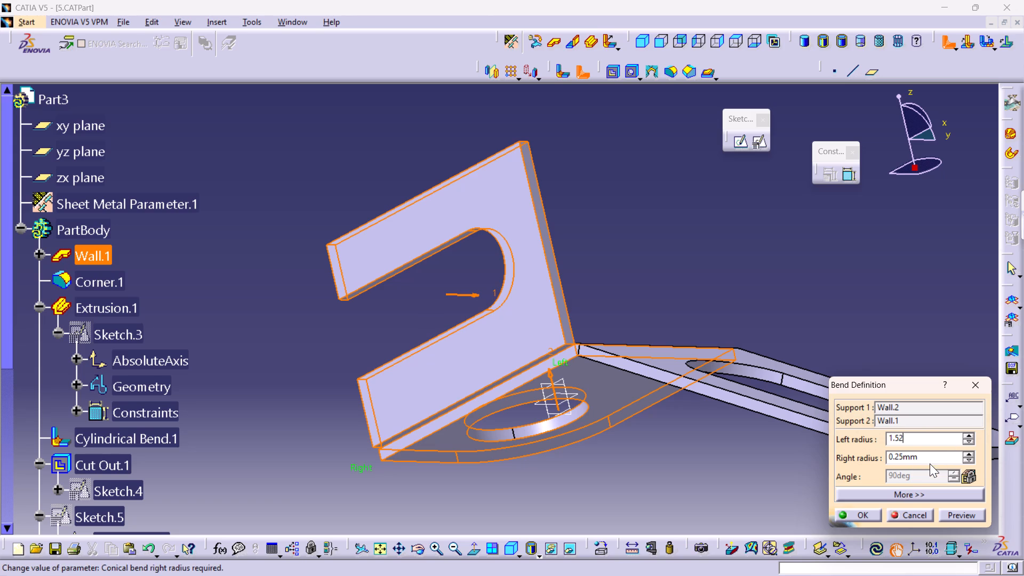
{"action": "double_click", "coordinate": [930, 463]}
{"action": "double_click", "coordinate": [929, 459]}
{"action": "type", "text": "1.52"}
{"action": "left_click", "coordinate": [971, 513]}
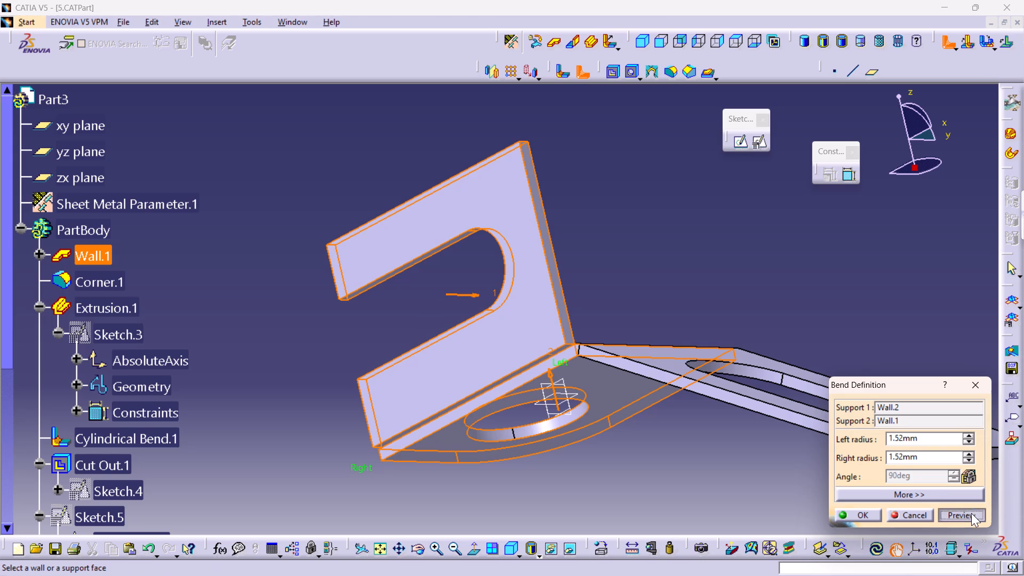
{"action": "middle_click_drag", "start_coordinate": [741, 337], "coordinate": [589, 364]}
{"action": "right_click_drag", "start_coordinate": [740, 336], "coordinate": [589, 364]}
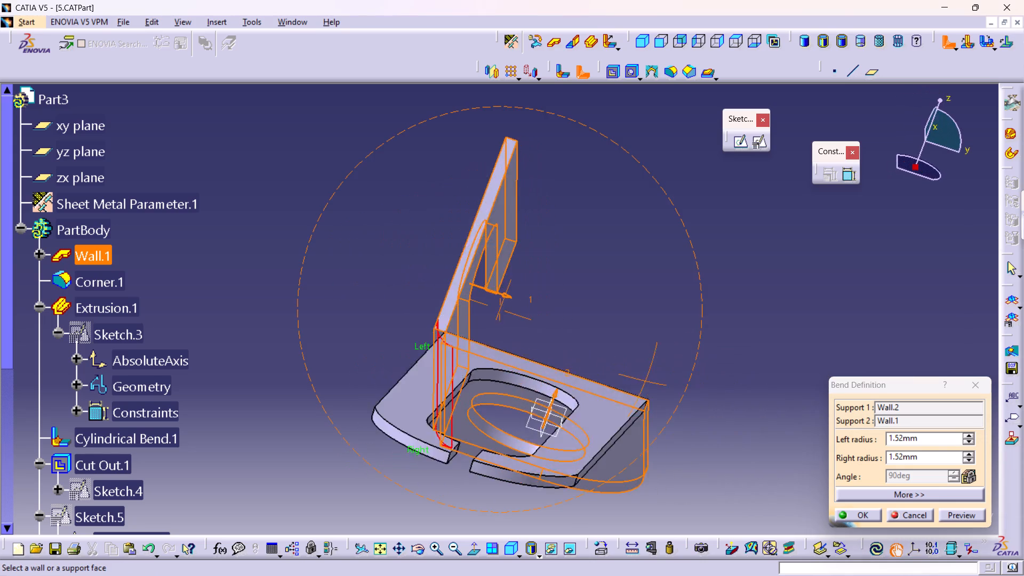
{"action": "right_click_drag", "start_coordinate": [589, 364], "coordinate": [573, 375]}
{"action": "middle_click_drag", "start_coordinate": [589, 364], "coordinate": [573, 375]}
{"action": "left_click", "coordinate": [853, 511]}
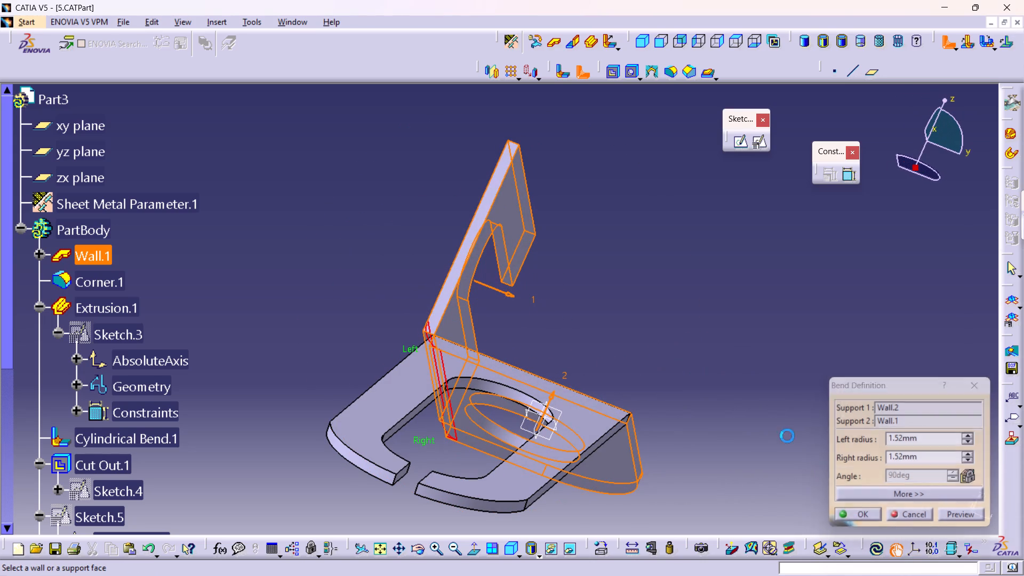
{"action": "middle_click_drag", "start_coordinate": [620, 322], "coordinate": [506, 443]}
{"action": "right_click_drag", "start_coordinate": [619, 322], "coordinate": [508, 443]}
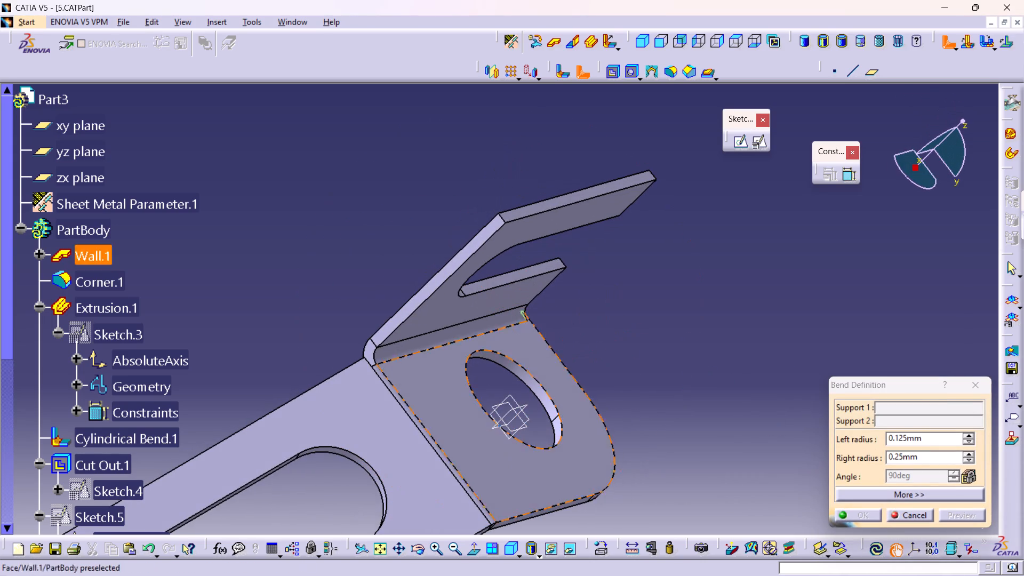
{"action": "left_click", "coordinate": [971, 388]}
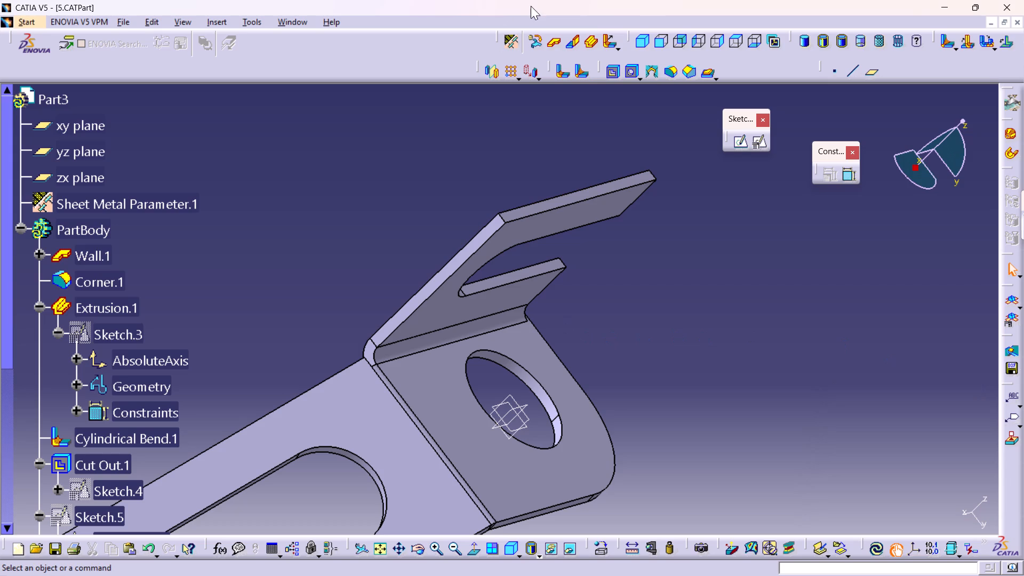
Examine the corner where the slotted flange's new bend meets the bend of the extruded arm.
{"action": "left_click", "coordinate": [645, 41]}
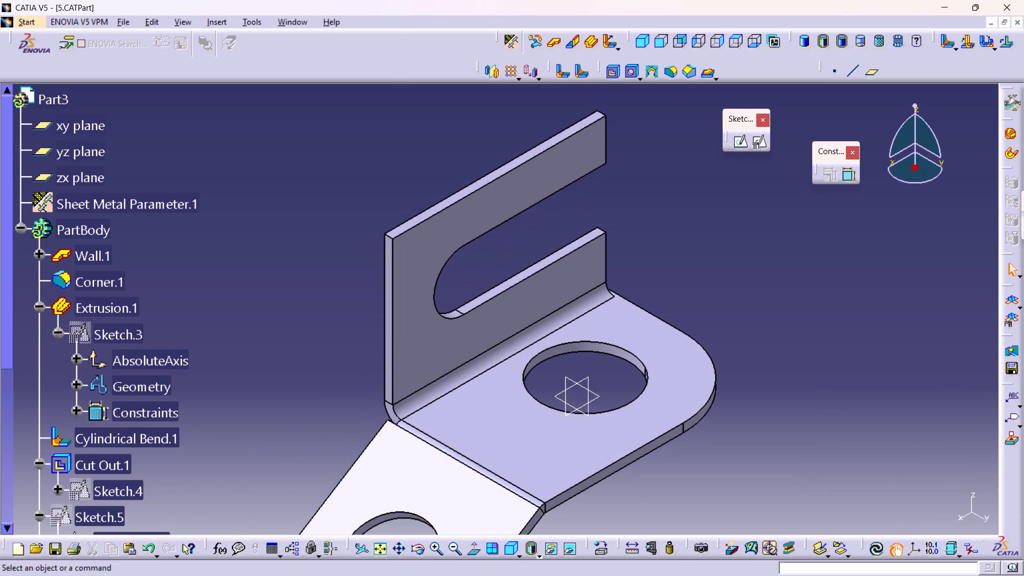
{"action": "middle_click_drag", "start_coordinate": [418, 443], "coordinate": [403, 388]}
{"action": "right_click", "coordinate": [418, 443]}
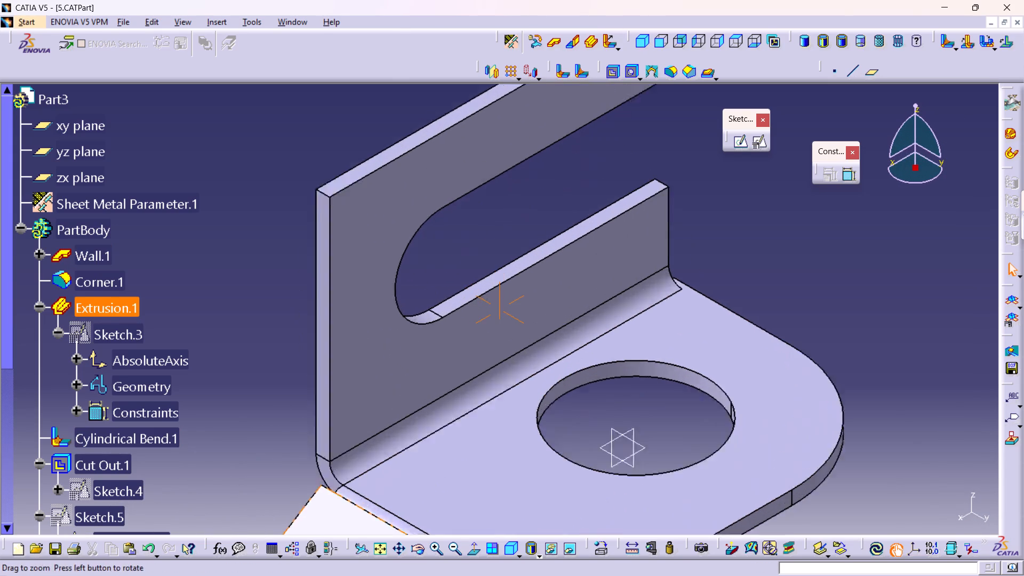
{"action": "middle_click_drag", "start_coordinate": [403, 388], "coordinate": [400, 365]}
{"action": "middle_click_drag", "start_coordinate": [313, 493], "coordinate": [346, 359]}
{"action": "middle_click_drag", "start_coordinate": [306, 451], "coordinate": [314, 417]}
{"action": "right_click", "coordinate": [306, 451]}
{"action": "middle_click_drag", "start_coordinate": [303, 474], "coordinate": [315, 425]}
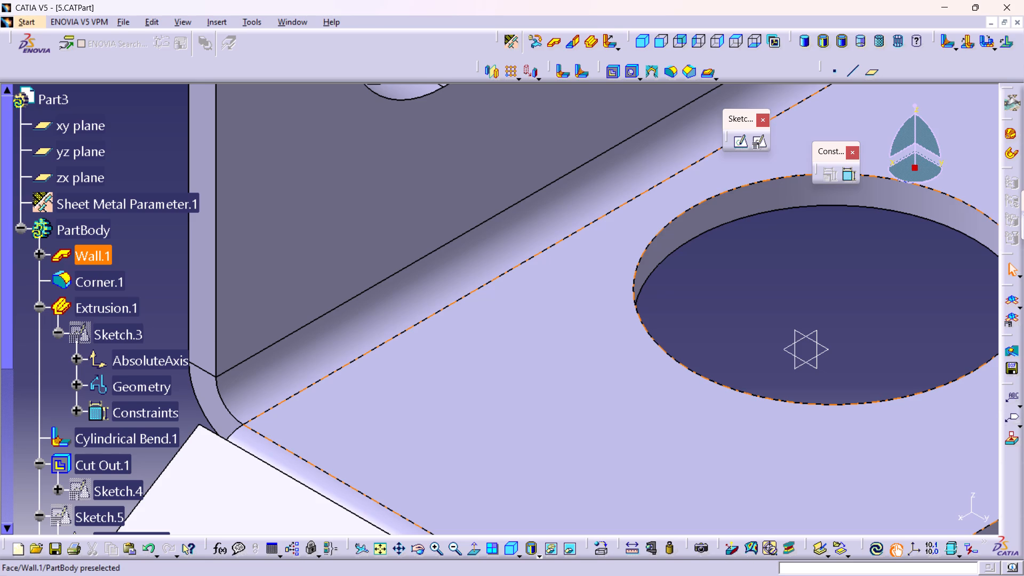
{"action": "middle_click_drag", "start_coordinate": [364, 426], "coordinate": [430, 462]}
{"action": "right_click", "coordinate": [364, 425]}
{"action": "middle_click_drag", "start_coordinate": [543, 454], "coordinate": [516, 338]}
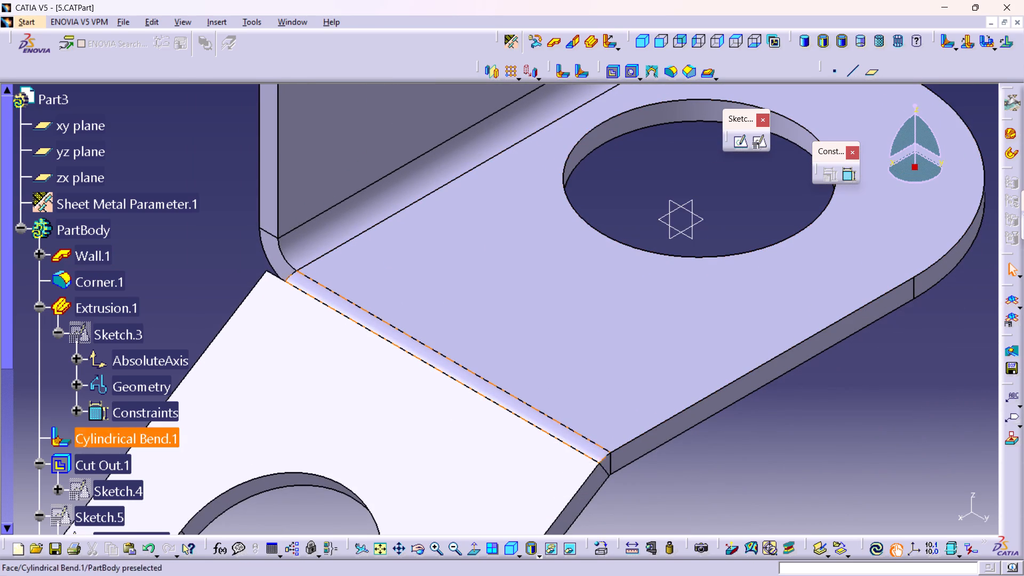
{"action": "middle_click_drag", "start_coordinate": [344, 356], "coordinate": [493, 436]}
{"action": "right_click_drag", "start_coordinate": [344, 356], "coordinate": [493, 436]}
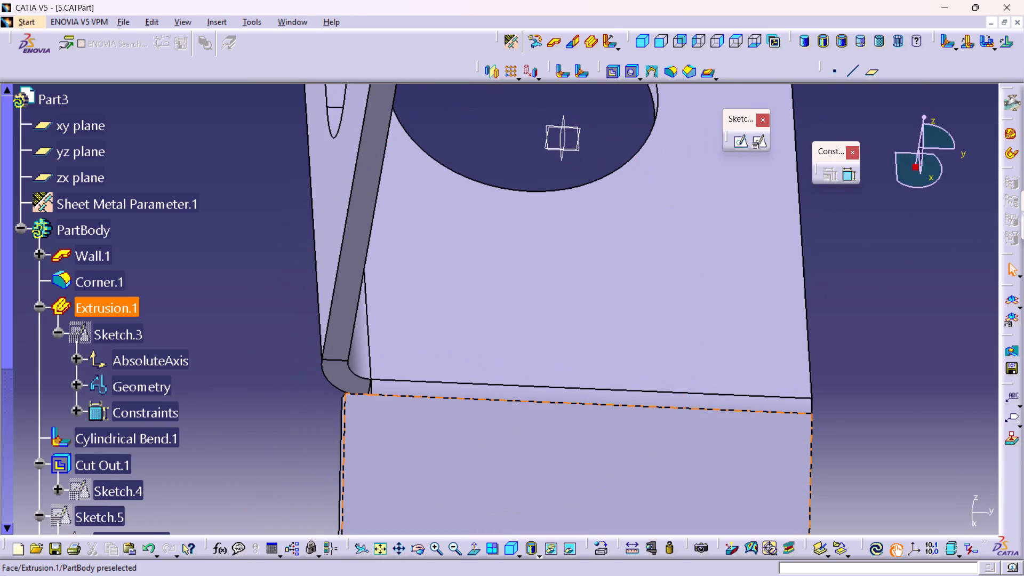
{"action": "middle_click_drag", "start_coordinate": [355, 443], "coordinate": [352, 375]}
{"action": "right_click", "coordinate": [355, 443]}
{"action": "middle_click_drag", "start_coordinate": [333, 445], "coordinate": [364, 375]}
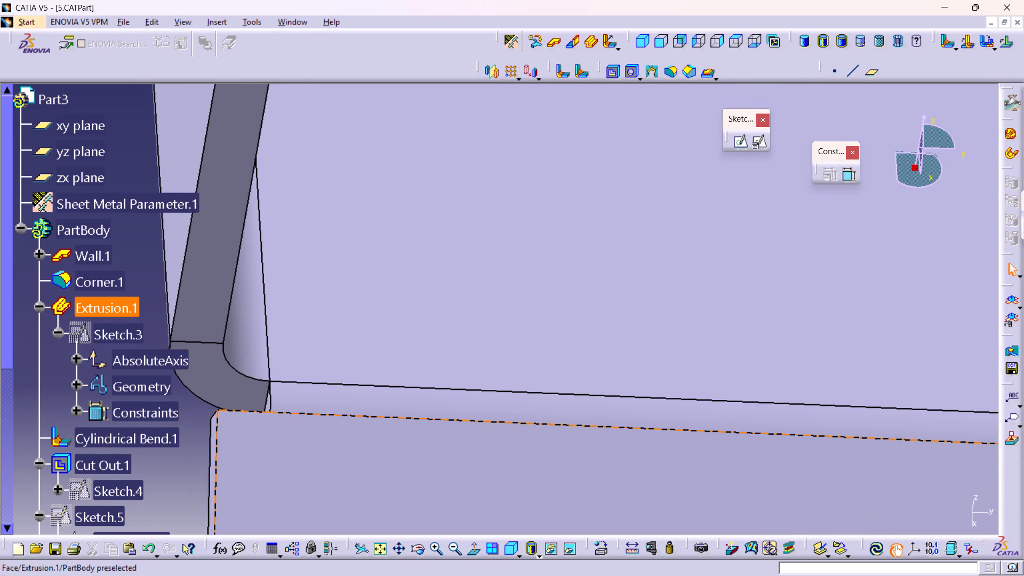
{"action": "middle_click_drag", "start_coordinate": [369, 450], "coordinate": [417, 398]}
{"action": "right_click", "coordinate": [365, 315]}
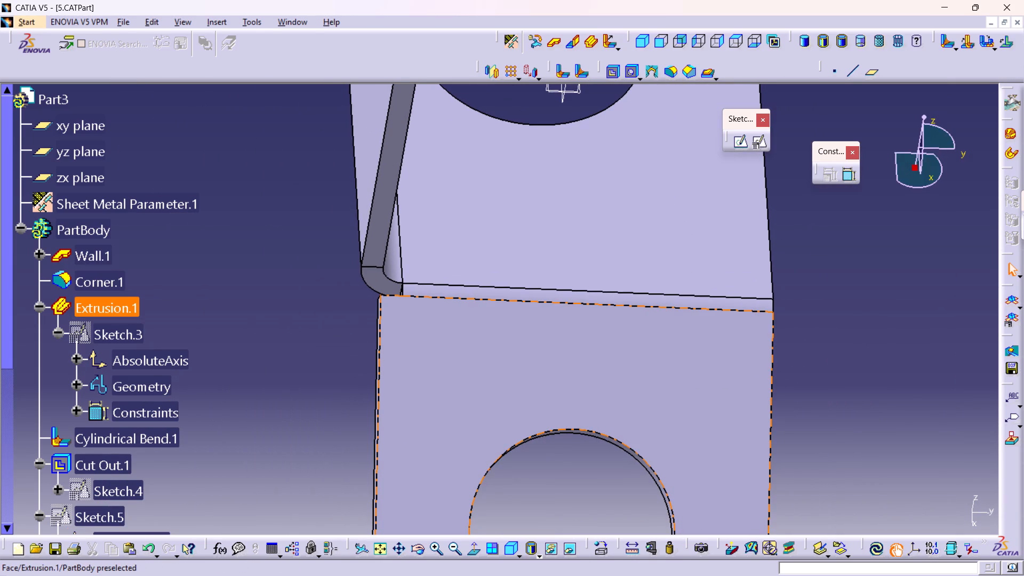
Inspect the definition of the extruded arm, Extrusion.1, and close it without changes.
{"action": "double_click", "coordinate": [115, 317]}
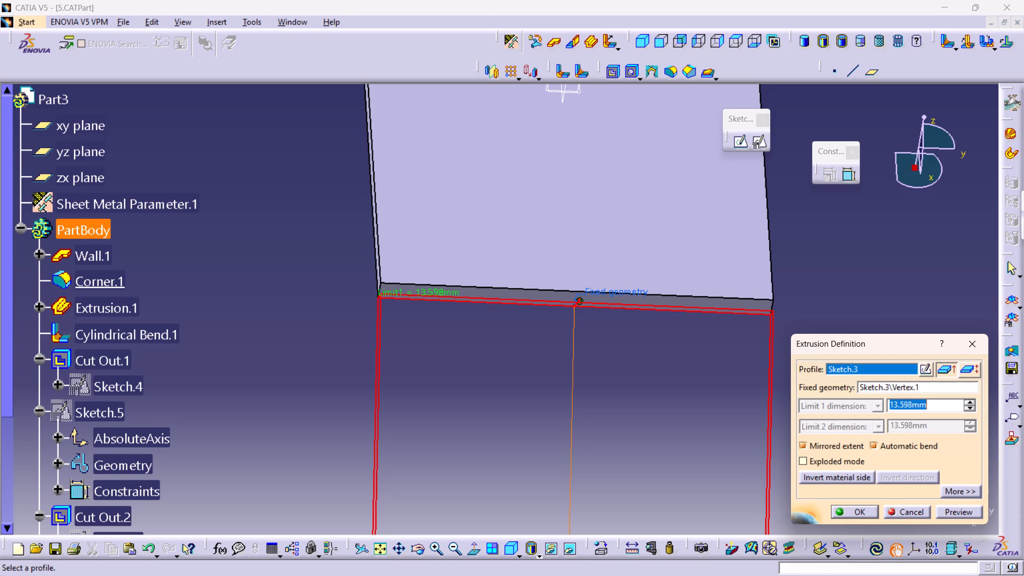
{"action": "left_click", "coordinate": [975, 344]}
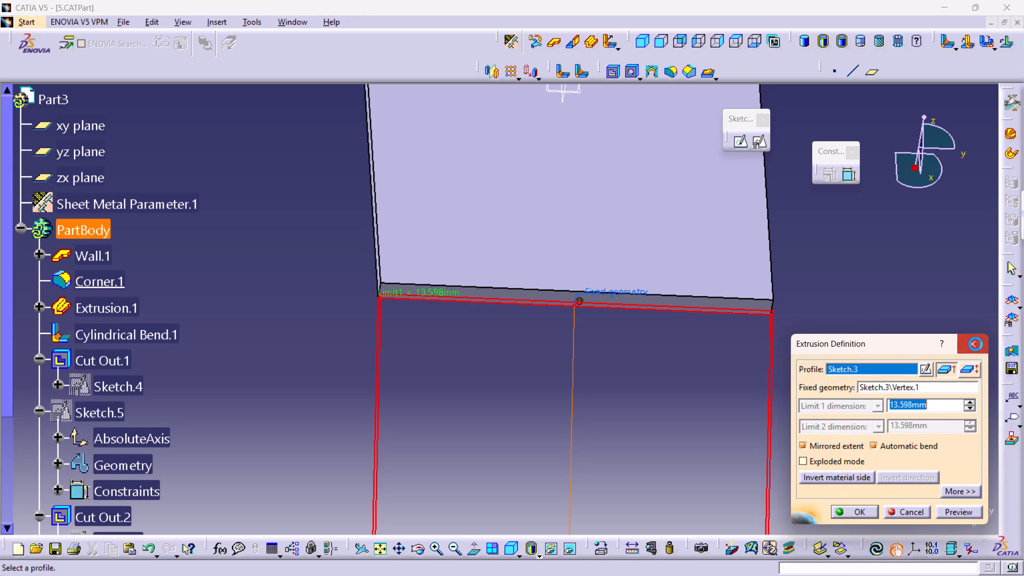
{"action": "left_click", "coordinate": [922, 377]}
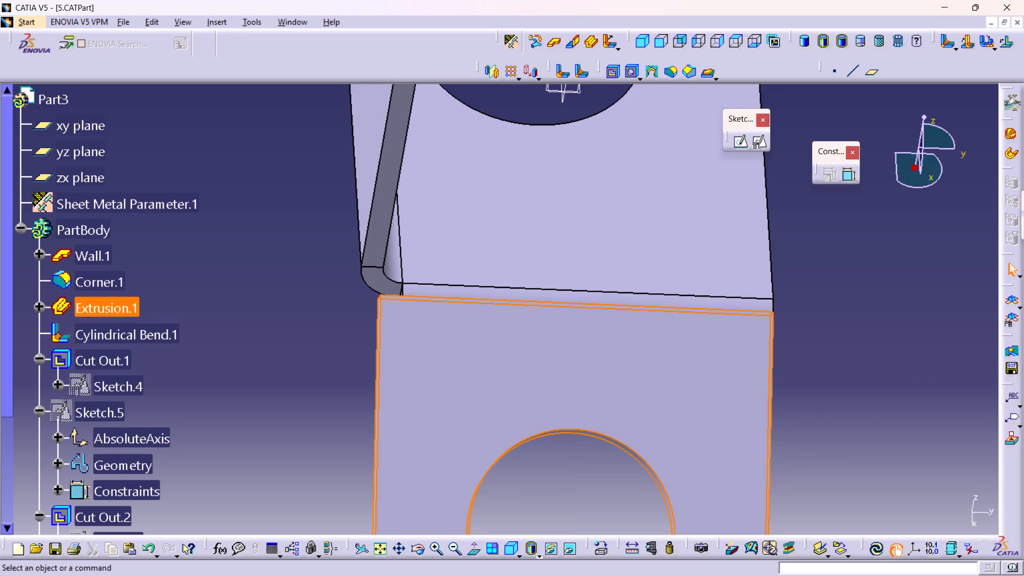
Examine the junction of the two bends and the arm's adjoining edge from the front and the underside.
{"action": "middle_click_drag", "start_coordinate": [415, 369], "coordinate": [468, 442]}
{"action": "right_click_drag", "start_coordinate": [415, 369], "coordinate": [468, 442]}
{"action": "left_click", "coordinate": [289, 411]}
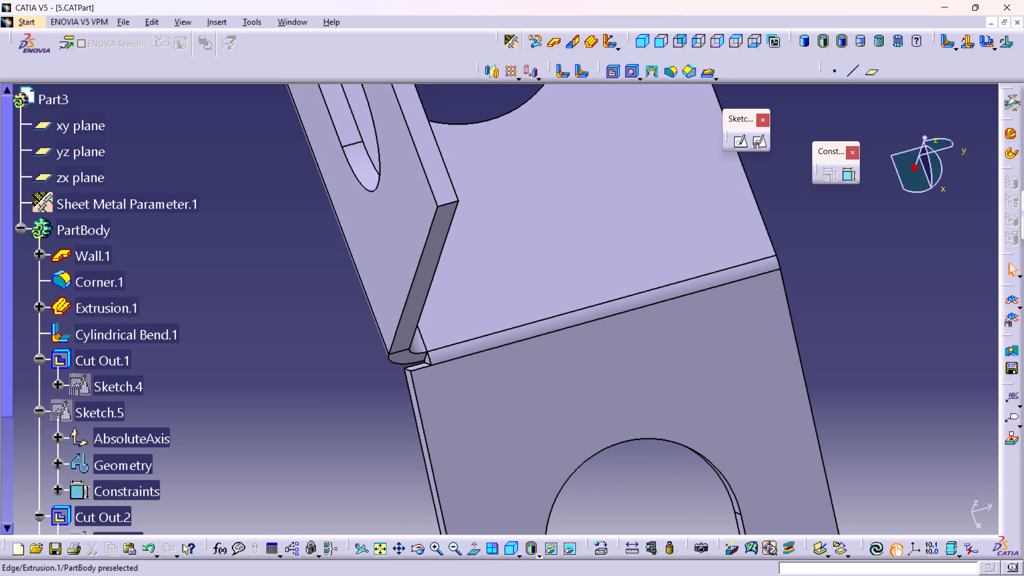
{"action": "middle_click_drag", "start_coordinate": [476, 398], "coordinate": [474, 377]}
{"action": "right_click", "coordinate": [476, 398]}
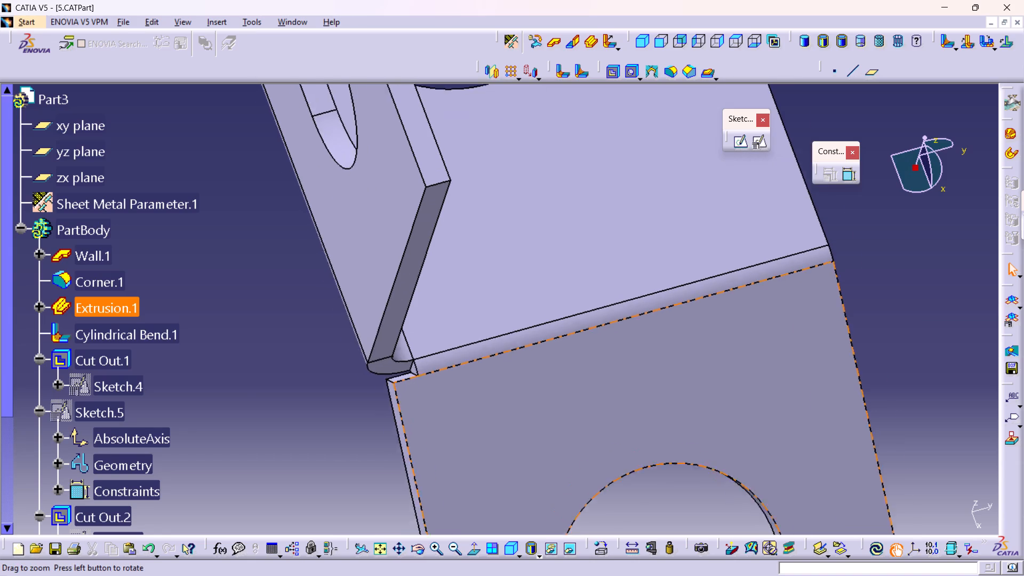
{"action": "middle_click_drag", "start_coordinate": [474, 377], "coordinate": [473, 374]}
{"action": "middle_click_drag", "start_coordinate": [529, 421], "coordinate": [522, 395]}
{"action": "scroll", "coordinate": [529, 421], "scroll_direction": "up", "scroll_amount": 1}
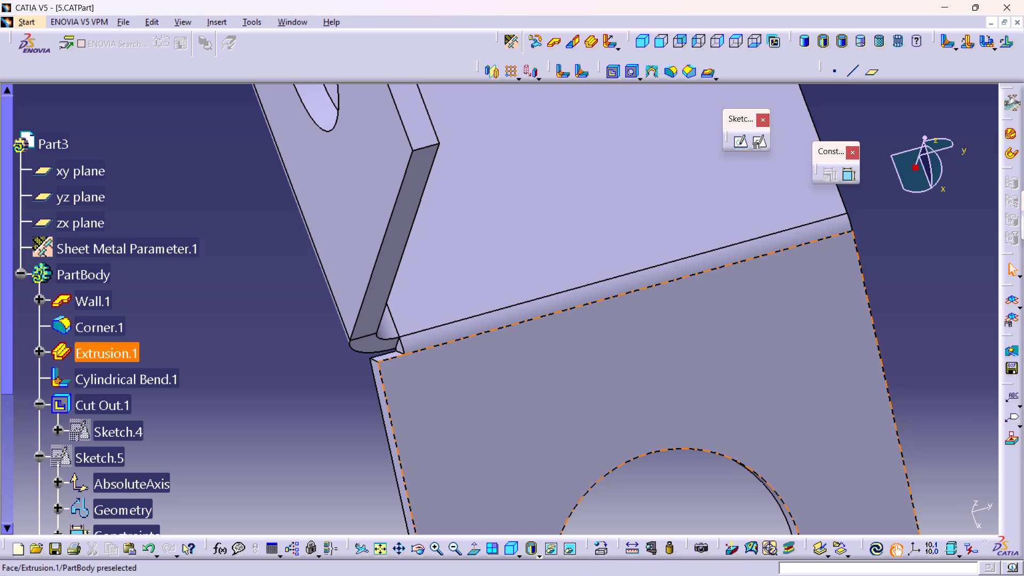
{"action": "middle_click_drag", "start_coordinate": [392, 482], "coordinate": [378, 427]}
{"action": "right_click", "coordinate": [392, 482]}
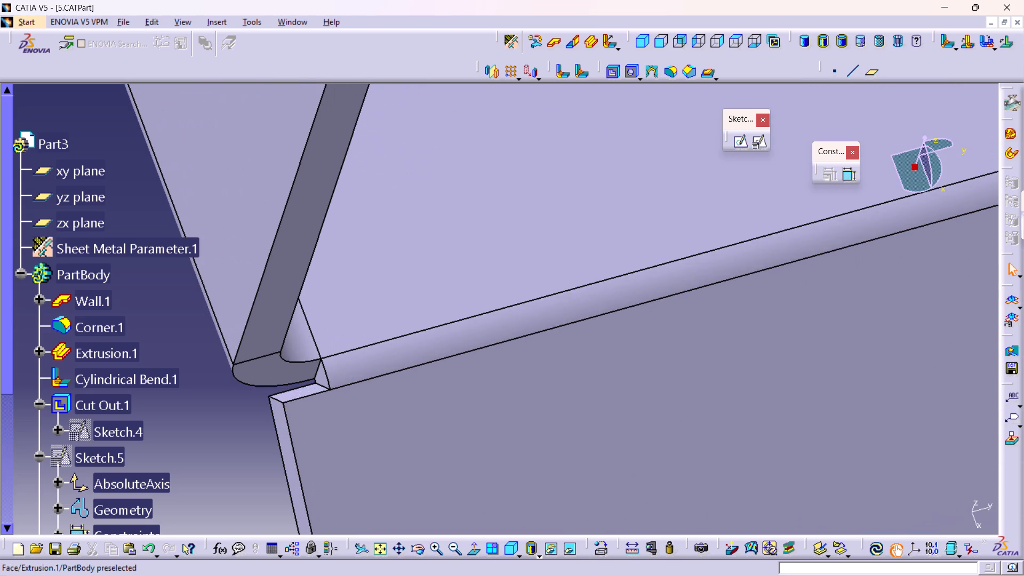
{"action": "middle_click_drag", "start_coordinate": [395, 421], "coordinate": [451, 494]}
{"action": "right_click", "coordinate": [395, 421]}
{"action": "middle_click_drag", "start_coordinate": [622, 449], "coordinate": [468, 390]}
{"action": "right_click_drag", "start_coordinate": [622, 449], "coordinate": [468, 390]}
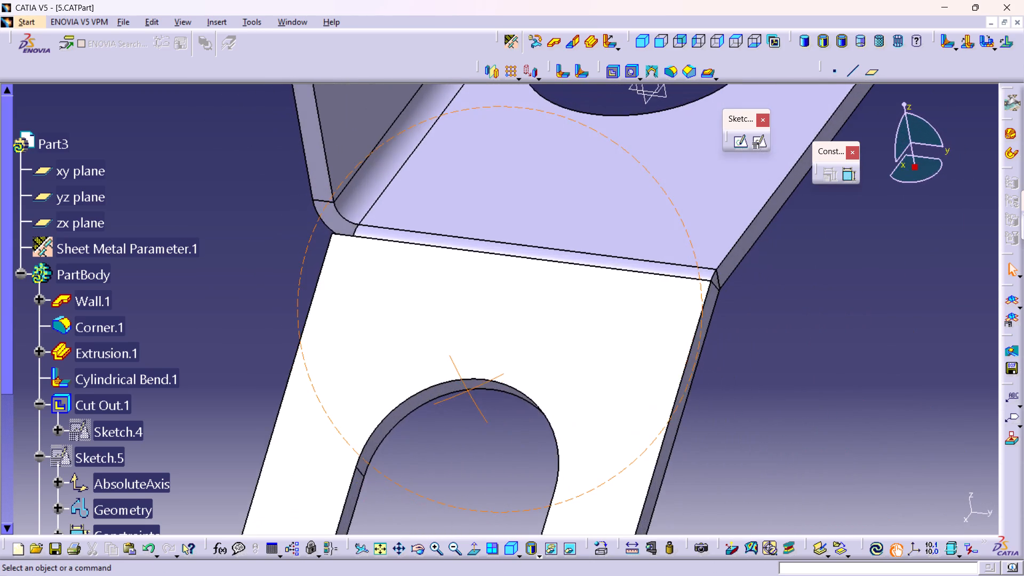
{"action": "right_click_drag", "start_coordinate": [468, 390], "coordinate": [689, 412]}
{"action": "middle_click_drag", "start_coordinate": [468, 390], "coordinate": [689, 412]}
{"action": "middle_click_drag", "start_coordinate": [523, 400], "coordinate": [451, 383]}
{"action": "right_click_drag", "start_coordinate": [523, 400], "coordinate": [452, 383]}
{"action": "middle_click_drag", "start_coordinate": [467, 365], "coordinate": [446, 276]}
{"action": "right_click", "coordinate": [461, 347]}
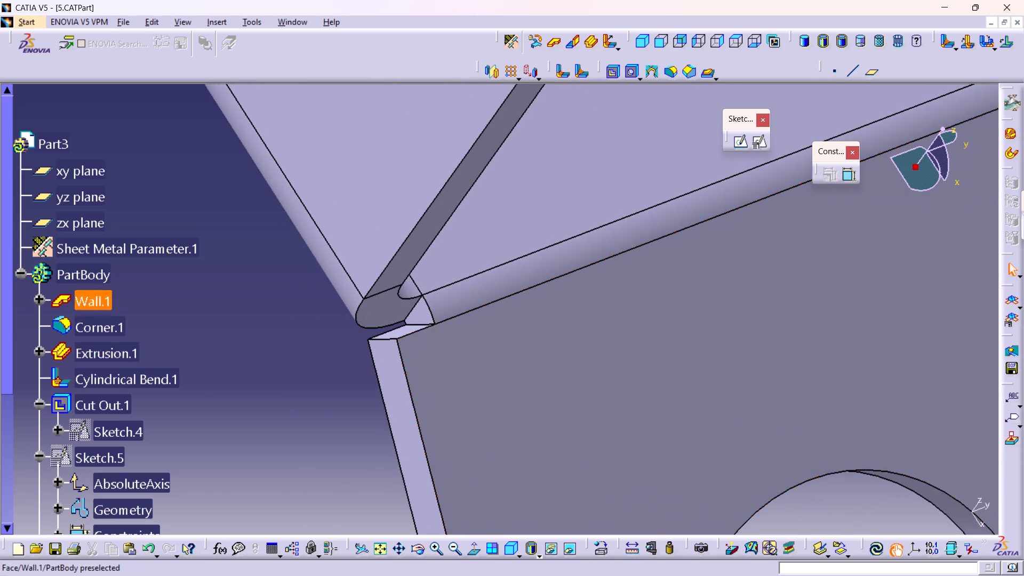
{"action": "middle_click_drag", "start_coordinate": [468, 350], "coordinate": [486, 418]}
{"action": "right_click", "coordinate": [468, 350]}
{"action": "middle_click_drag", "start_coordinate": [524, 393], "coordinate": [496, 350]}
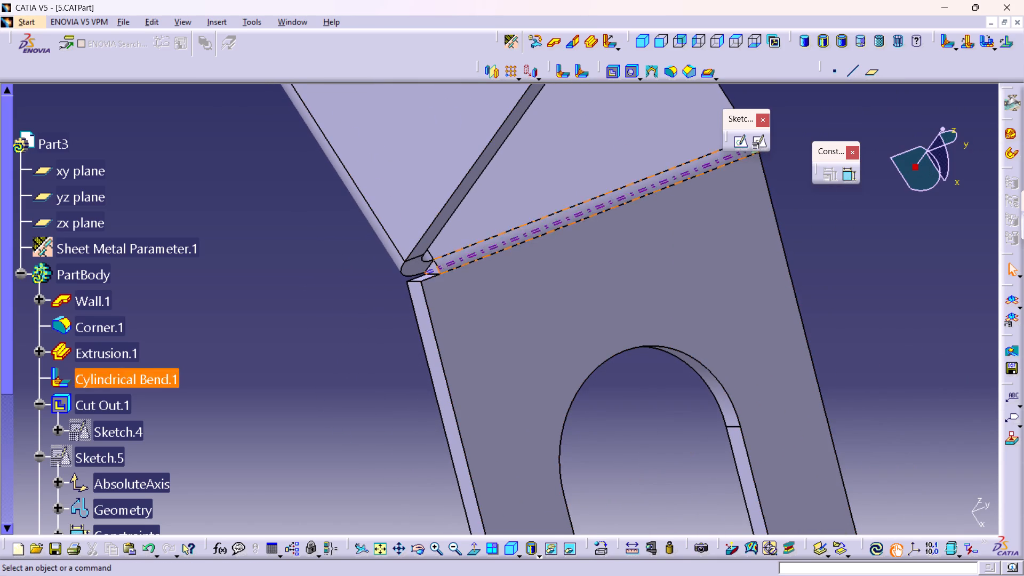
Review the extruded arm's definition again against its corner at the bend, and close it without changes.
{"action": "double_click", "coordinate": [130, 356]}
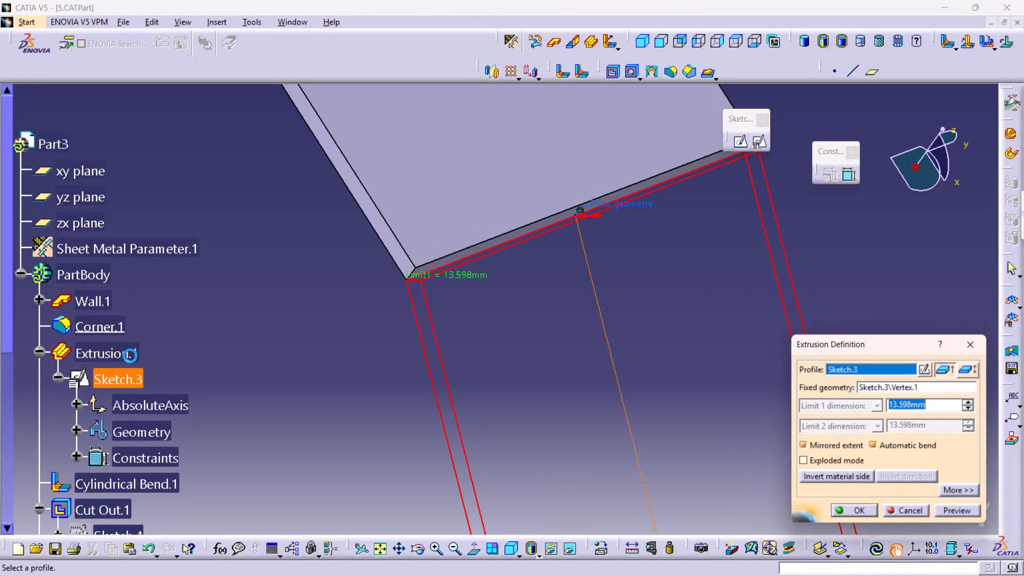
{"action": "middle_click_drag", "start_coordinate": [410, 330], "coordinate": [402, 327]}
{"action": "right_click", "coordinate": [410, 330]}
{"action": "right_click", "coordinate": [393, 274]}
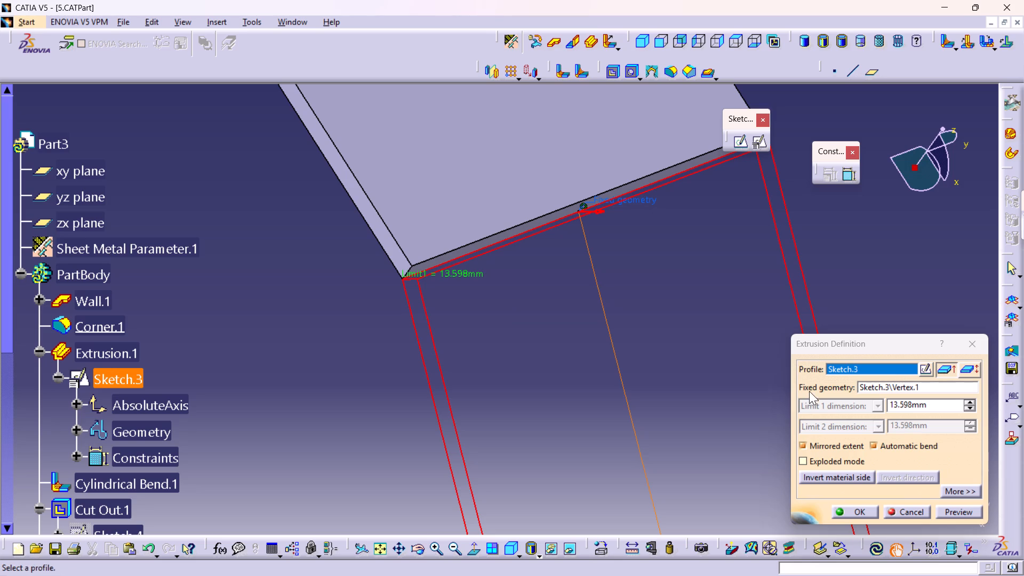
{"action": "left_click", "coordinate": [970, 353]}
{"action": "left_click", "coordinate": [260, 415]}
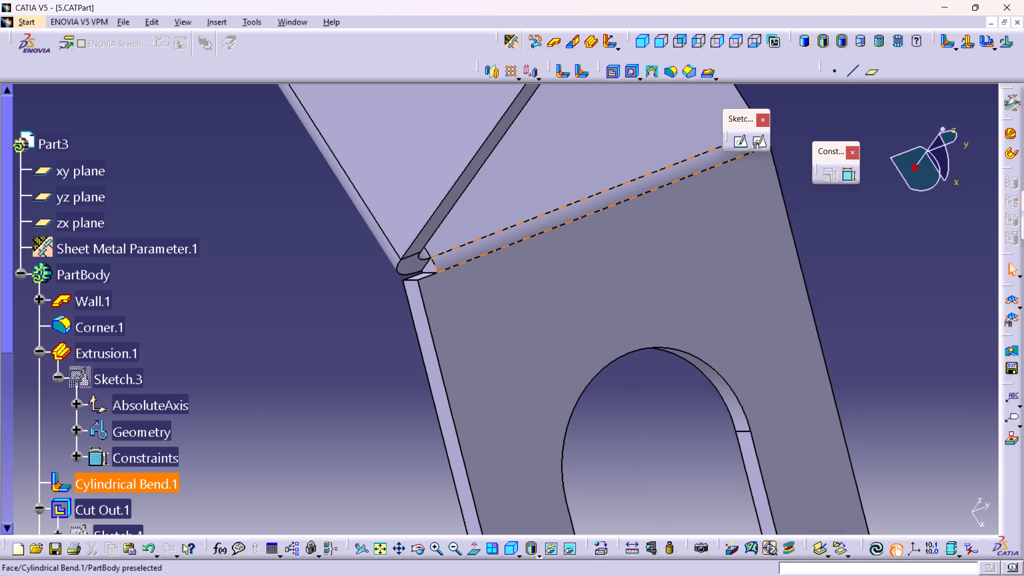
Inspect the definition of Cylindrical Bend.1 between the flat wall and the extruded arm, and close it without changes.
{"action": "double_click", "coordinate": [163, 484]}
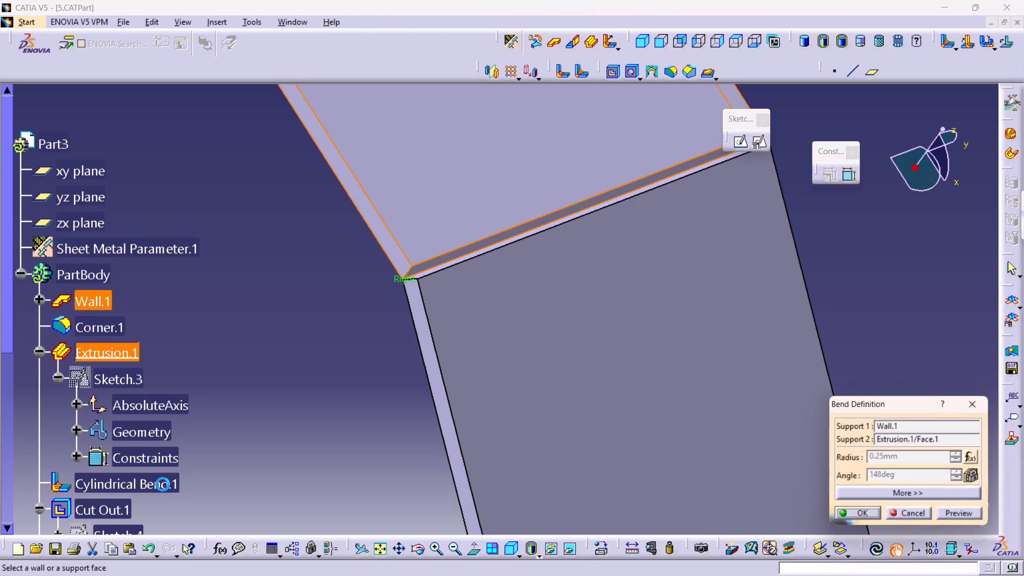
{"action": "middle_click_drag", "start_coordinate": [543, 380], "coordinate": [553, 442]}
{"action": "right_click", "coordinate": [543, 380]}
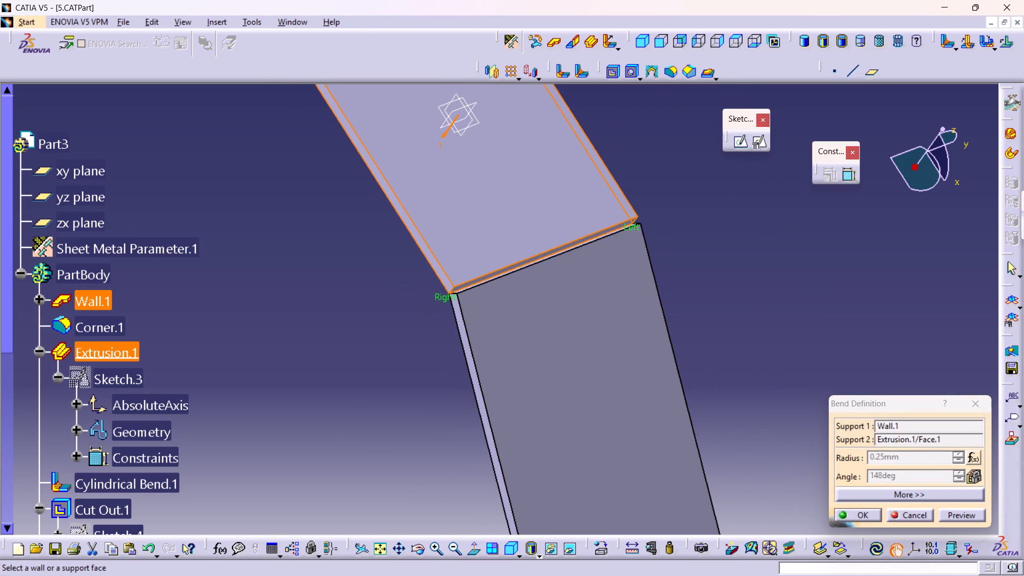
{"action": "middle_click_drag", "start_coordinate": [392, 391], "coordinate": [401, 430]}
{"action": "right_click", "coordinate": [392, 391]}
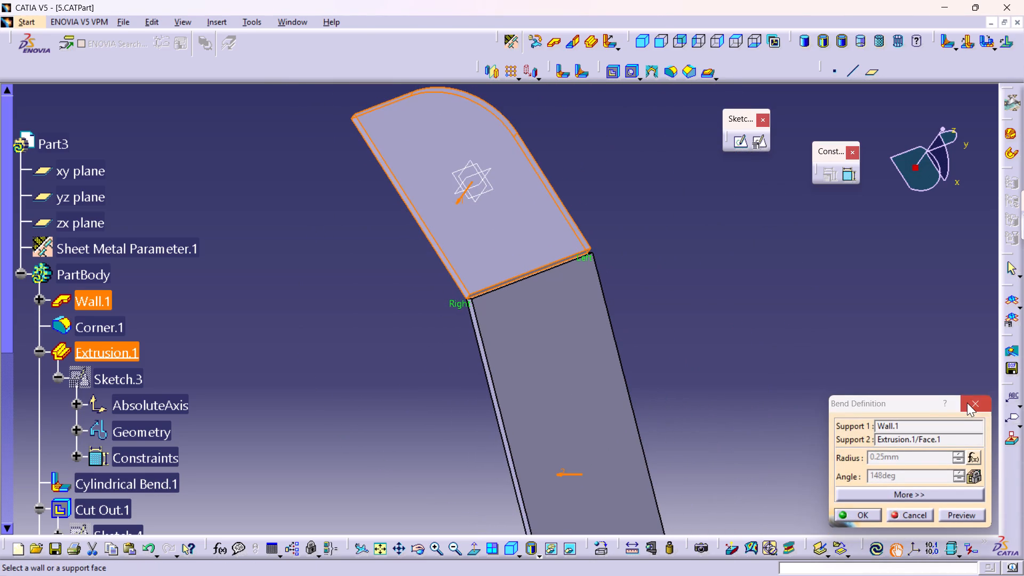
{"action": "left_click", "coordinate": [967, 403]}
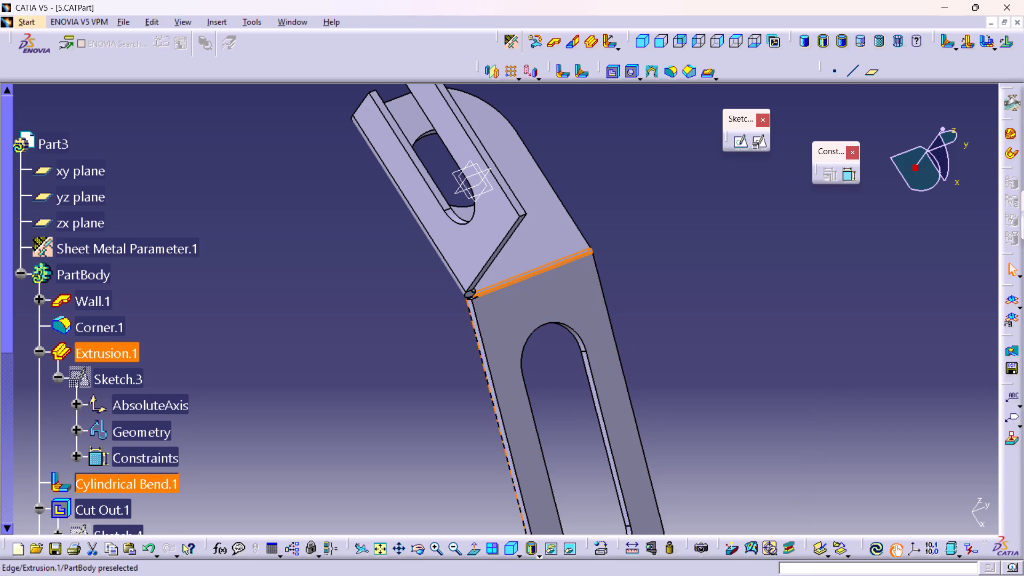
Inspect the definition of Cylindrical Bend.1 again around the arm's corner, and close it without changes.
{"action": "scroll", "coordinate": [207, 454], "scroll_direction": "down", "scroll_amount": 1}
{"action": "double_click", "coordinate": [131, 440]}
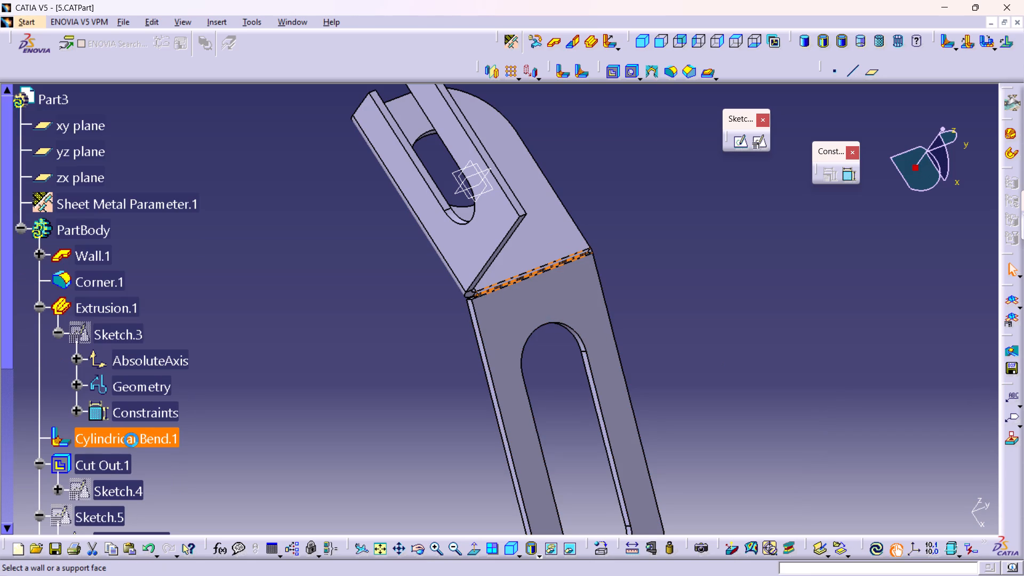
{"action": "middle_click_drag", "start_coordinate": [454, 363], "coordinate": [454, 340]}
{"action": "right_click", "coordinate": [454, 363]}
{"action": "middle_click_drag", "start_coordinate": [427, 376], "coordinate": [506, 310]}
{"action": "right_click_drag", "start_coordinate": [427, 376], "coordinate": [506, 310]}
{"action": "middle_click_drag", "start_coordinate": [404, 267], "coordinate": [353, 363]}
{"action": "right_click_drag", "start_coordinate": [404, 267], "coordinate": [353, 363]}
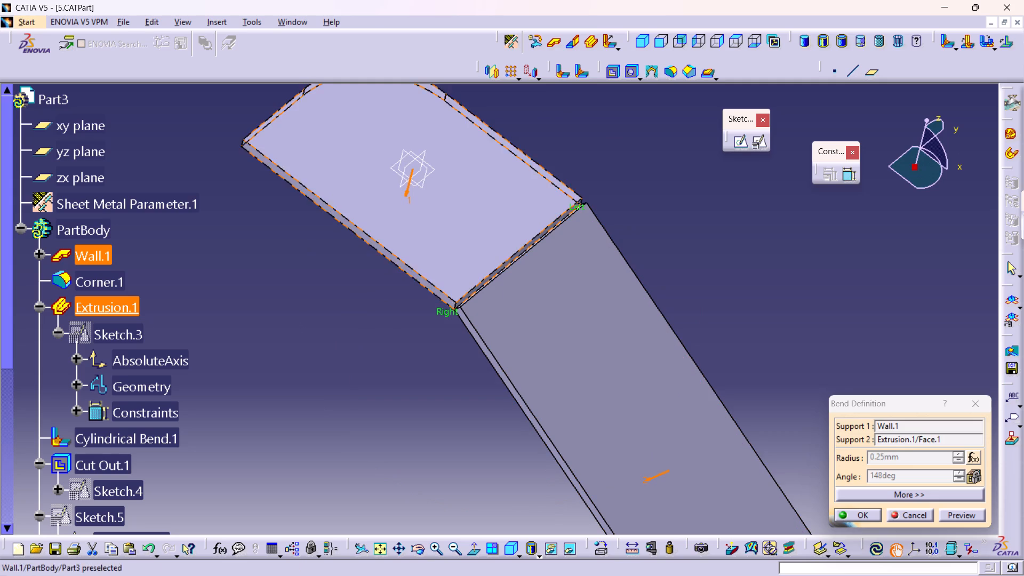
{"action": "middle_click_drag", "start_coordinate": [366, 325], "coordinate": [413, 303]}
{"action": "right_click_drag", "start_coordinate": [366, 325], "coordinate": [413, 303]}
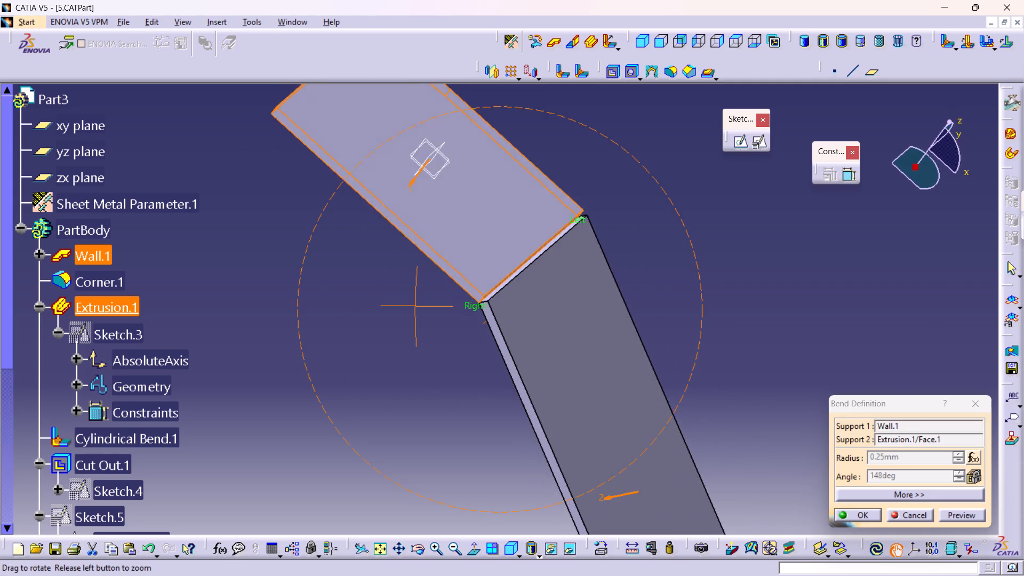
{"action": "middle_click_drag", "start_coordinate": [413, 303], "coordinate": [484, 240]}
{"action": "right_click_drag", "start_coordinate": [413, 303], "coordinate": [484, 240]}
{"action": "middle_click_drag", "start_coordinate": [501, 302], "coordinate": [497, 236]}
{"action": "right_click", "coordinate": [501, 302]}
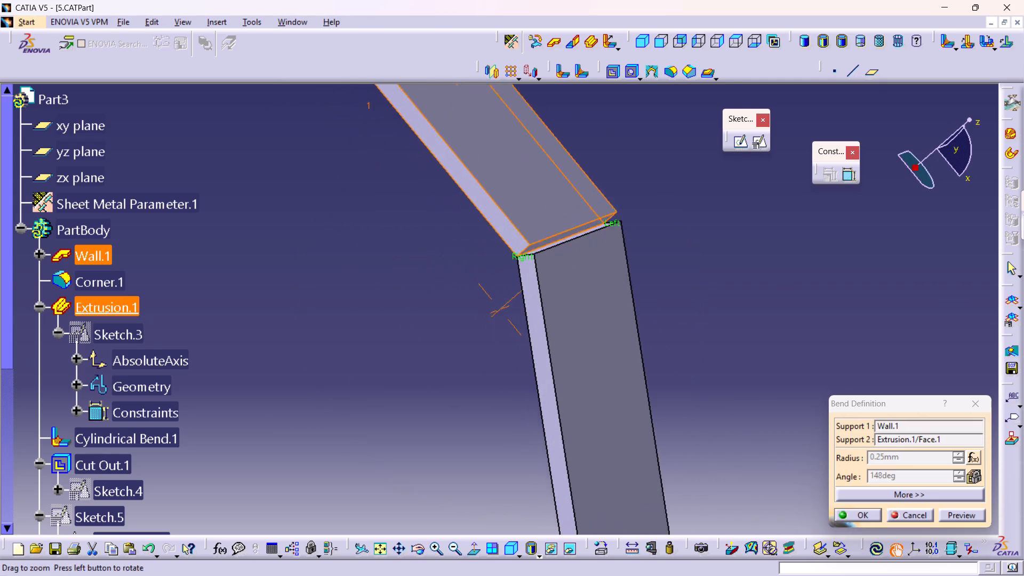
{"action": "middle_click_drag", "start_coordinate": [497, 236], "coordinate": [505, 182]}
{"action": "left_click", "coordinate": [981, 405]}
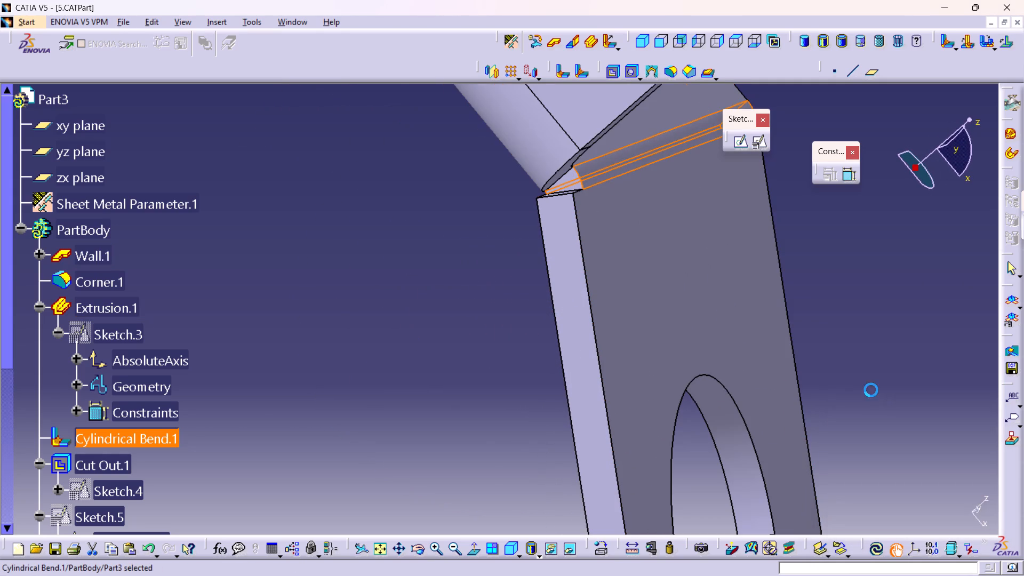
Examine the corner between the two bends up close, and the whole bracket in isometric view.
{"action": "left_click", "coordinate": [866, 340]}
{"action": "middle_click_drag", "start_coordinate": [893, 330], "coordinate": [716, 422]}
{"action": "right_click_drag", "start_coordinate": [893, 330], "coordinate": [708, 418]}
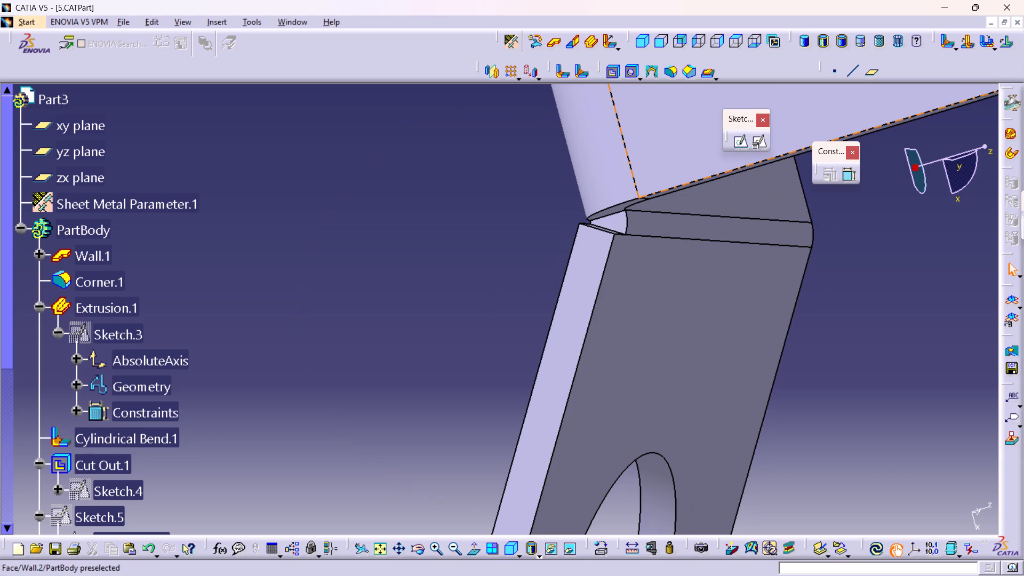
{"action": "left_click", "coordinate": [646, 39]}
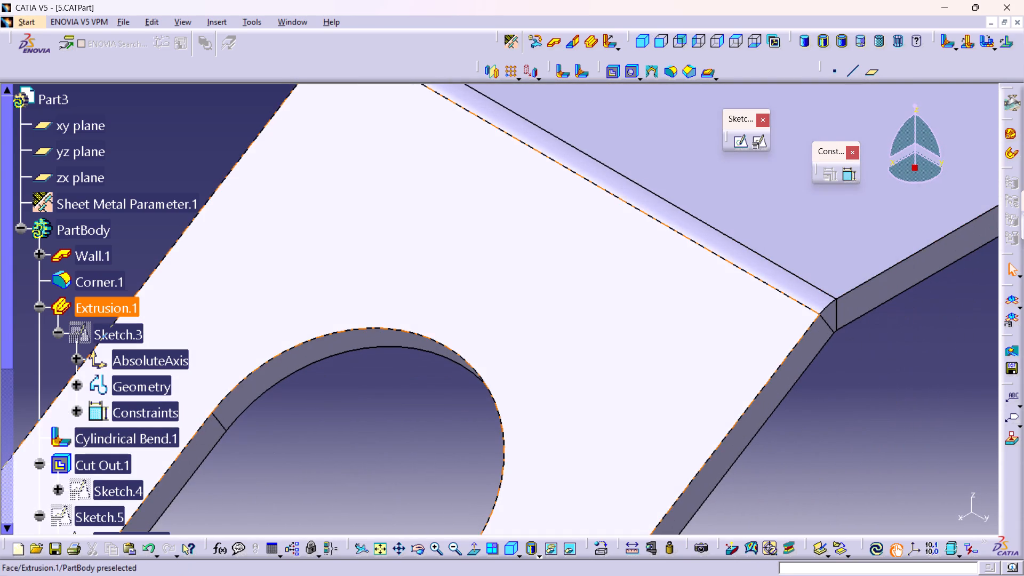
{"action": "middle_click_drag", "start_coordinate": [545, 344], "coordinate": [573, 404]}
{"action": "right_click", "coordinate": [545, 344]}
{"action": "middle_click_drag", "start_coordinate": [506, 343], "coordinate": [516, 386]}
{"action": "right_click", "coordinate": [506, 343]}
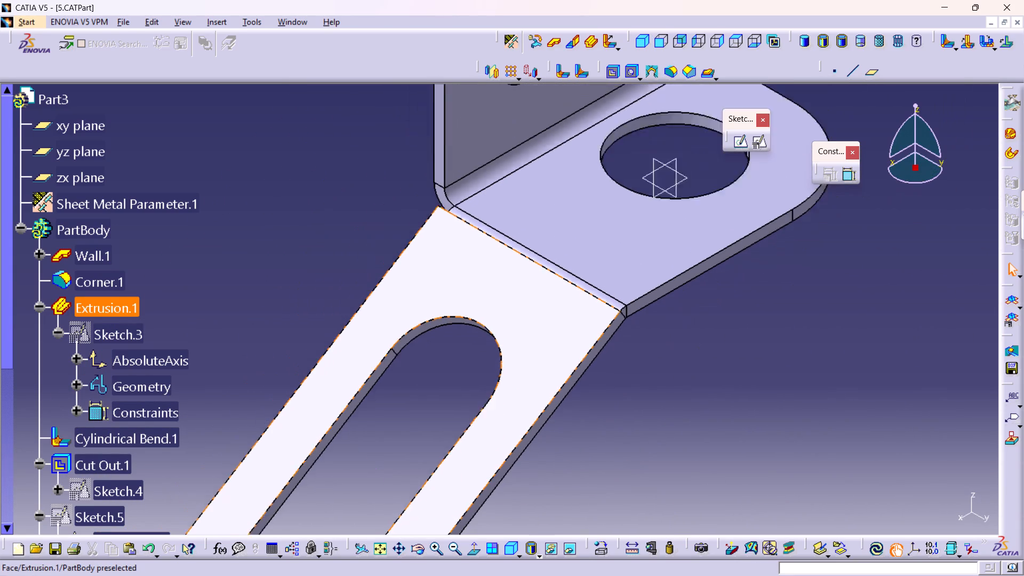
{"action": "middle_click_drag", "start_coordinate": [516, 386], "coordinate": [518, 405]}
{"action": "middle_click_drag", "start_coordinate": [547, 427], "coordinate": [562, 446]}
{"action": "right_click", "coordinate": [547, 427]}
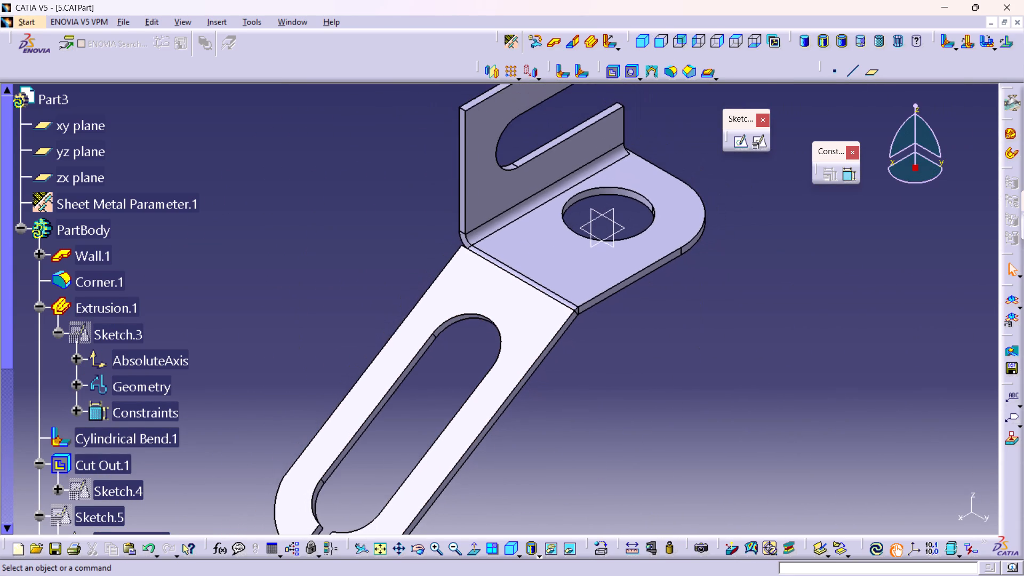
{"action": "middle_click_drag", "start_coordinate": [531, 454], "coordinate": [580, 385]}
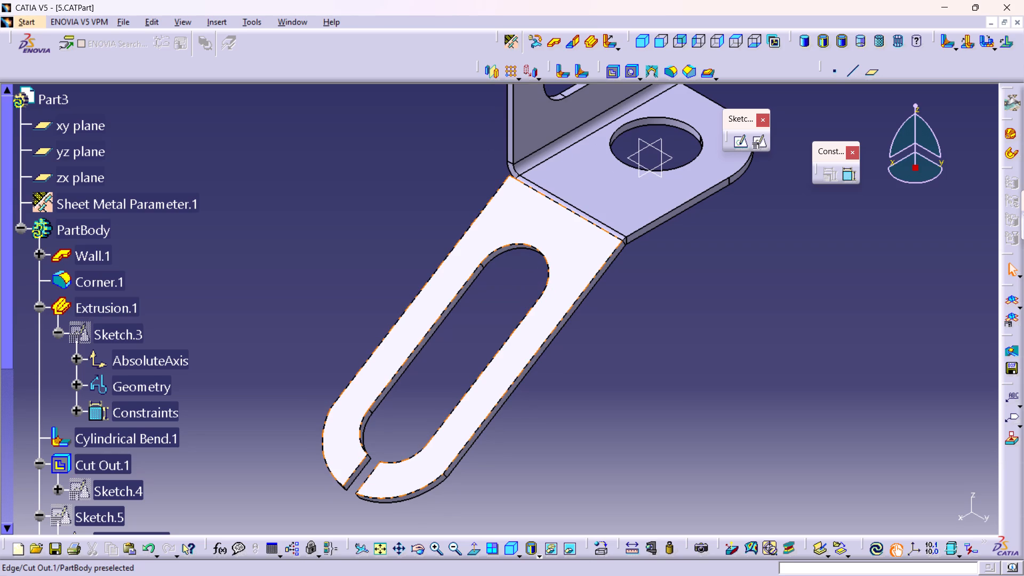
Review the arm's profile sketch, Sketch.3, against the flat wall's edge, and leave it without changes.
{"action": "double_click", "coordinate": [117, 339]}
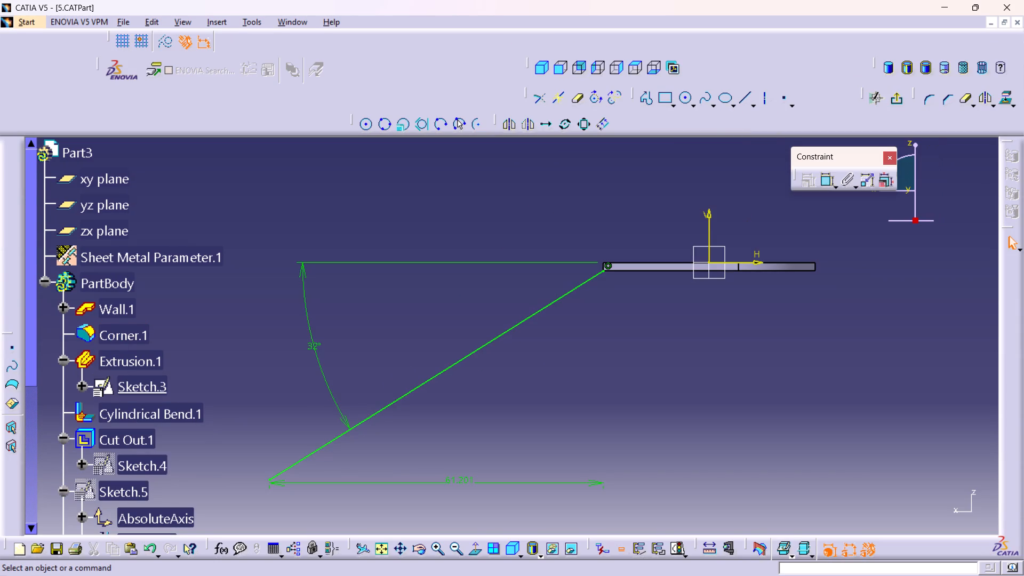
{"action": "middle_click_drag", "start_coordinate": [390, 341], "coordinate": [397, 348]}
{"action": "right_click_drag", "start_coordinate": [390, 341], "coordinate": [466, 384]}
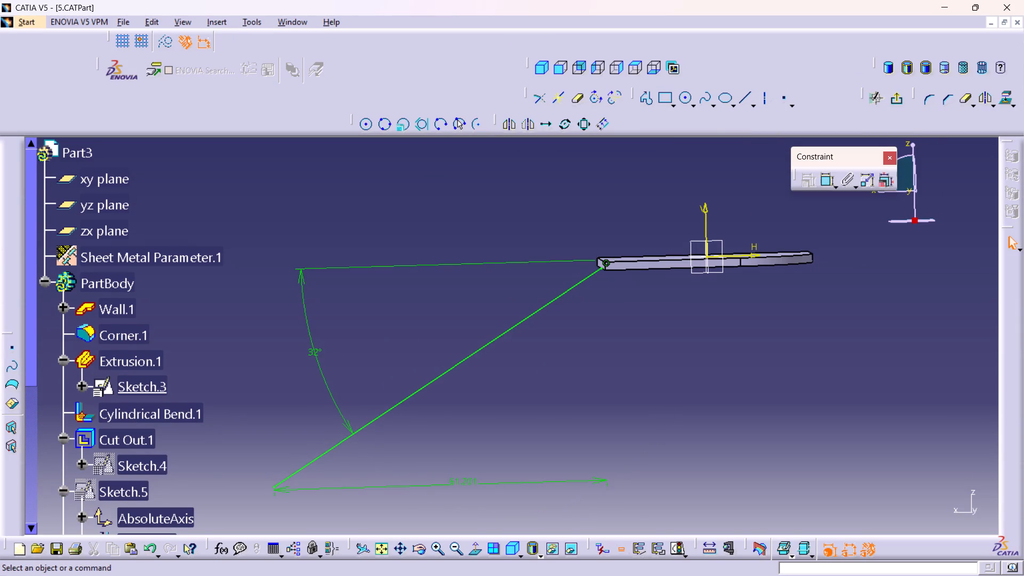
{"action": "middle_click_drag", "start_coordinate": [419, 347], "coordinate": [529, 425]}
{"action": "right_click_drag", "start_coordinate": [418, 346], "coordinate": [529, 425]}
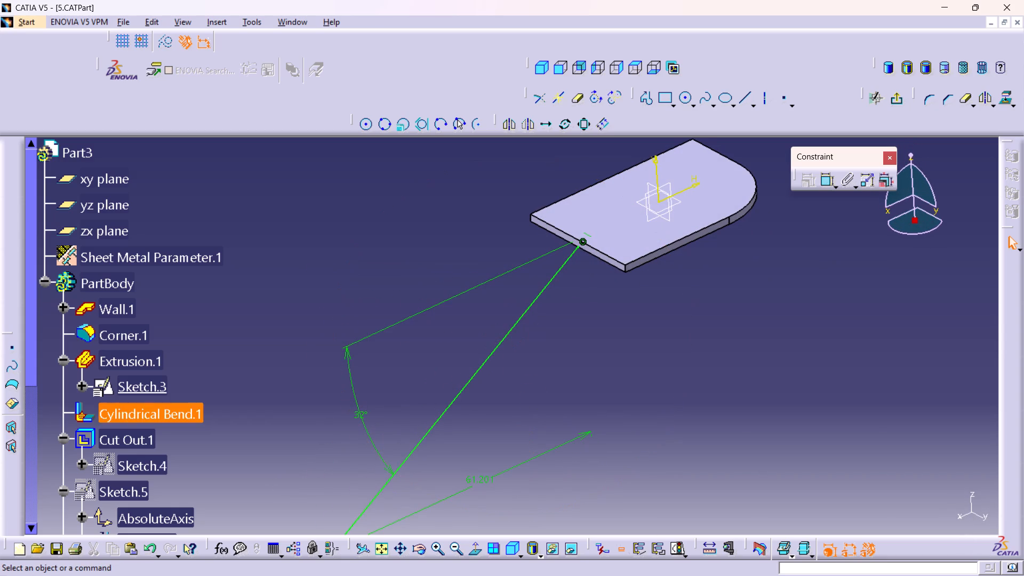
{"action": "double_click", "coordinate": [130, 362]}
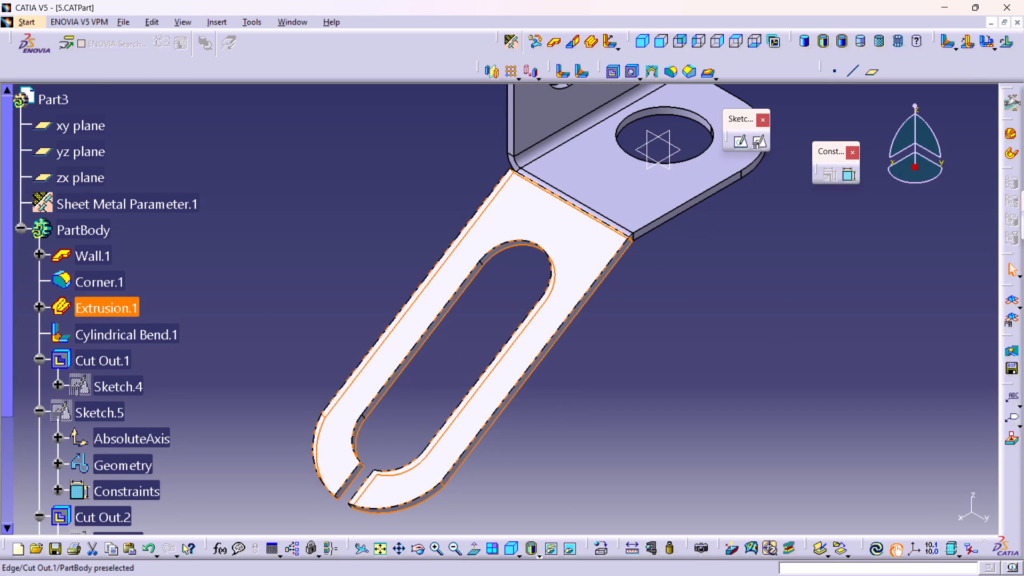
Review the slot sketch of Cut Out.1, Sketch.4, on the arm, and leave it without changes.
{"action": "scroll", "coordinate": [342, 424], "scroll_direction": "down", "scroll_amount": 2}
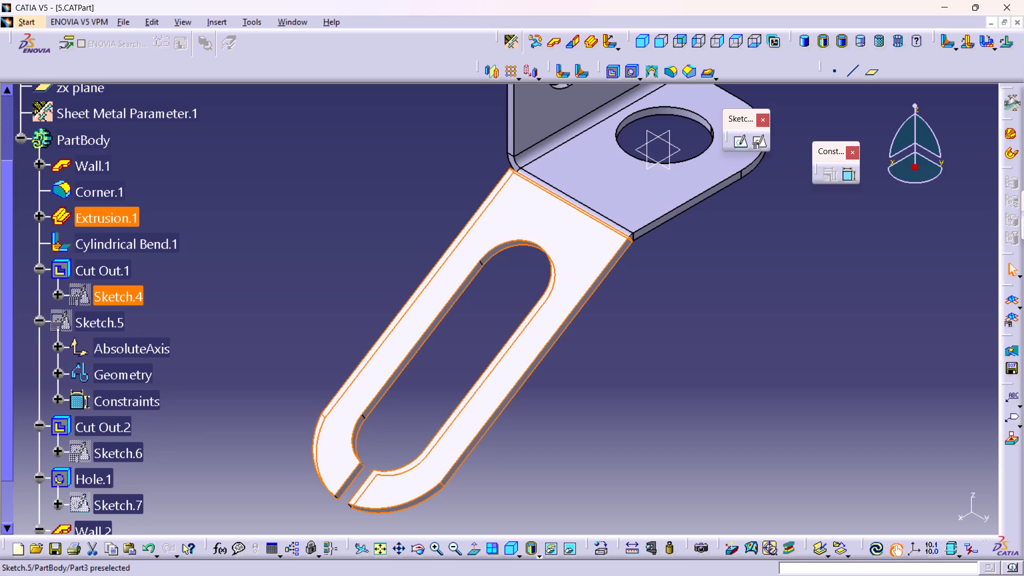
{"action": "double_click", "coordinate": [122, 301]}
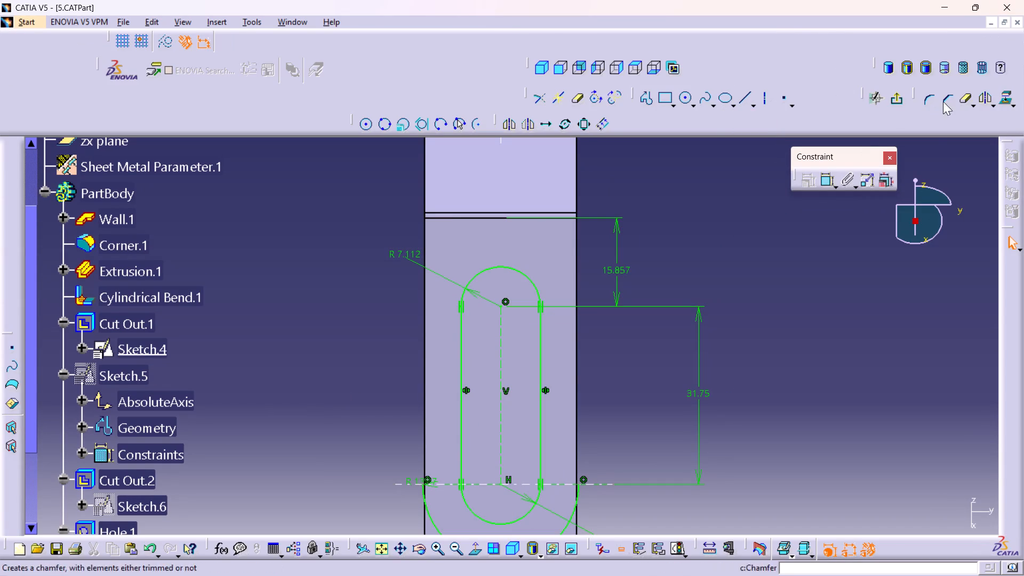
{"action": "left_click", "coordinate": [895, 97]}
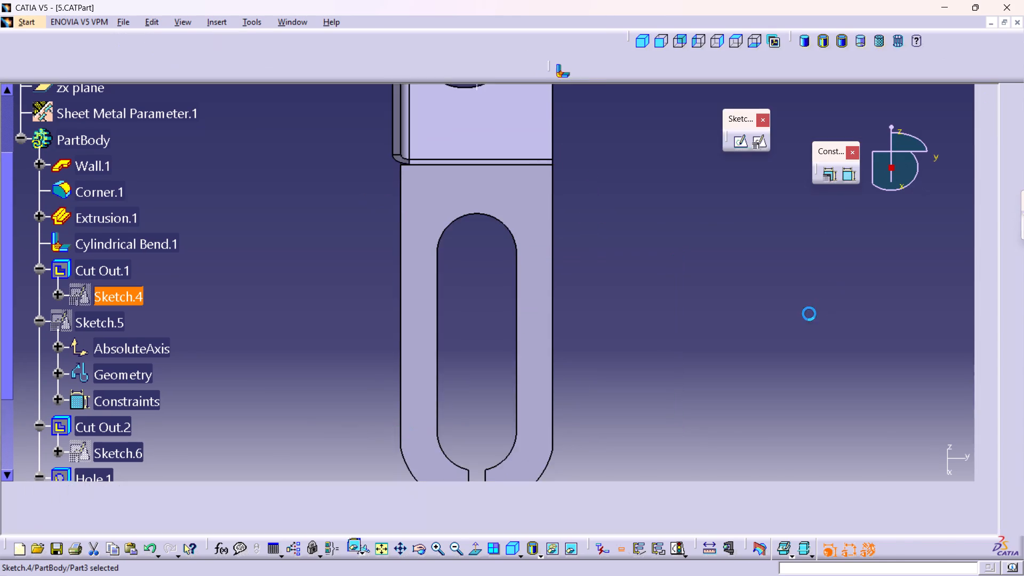
{"action": "middle_click_drag", "start_coordinate": [676, 275], "coordinate": [679, 340]}
{"action": "right_click", "coordinate": [676, 275]}
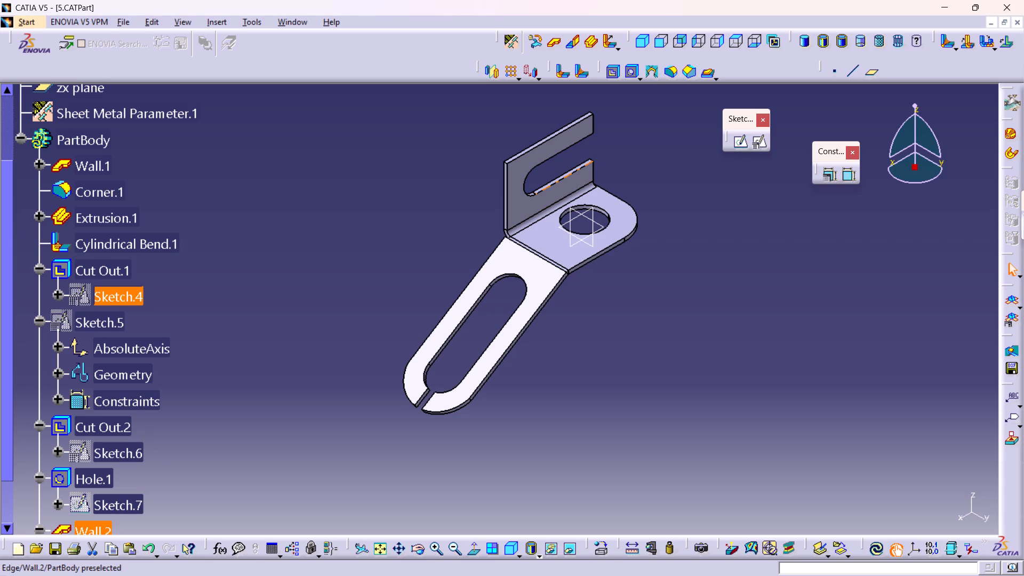
Review the hole's positioning sketch, Sketch.7, and the circle sketch, Sketch.5, and leave both without changes.
{"action": "scroll", "coordinate": [149, 326], "scroll_direction": "down", "scroll_amount": 5}
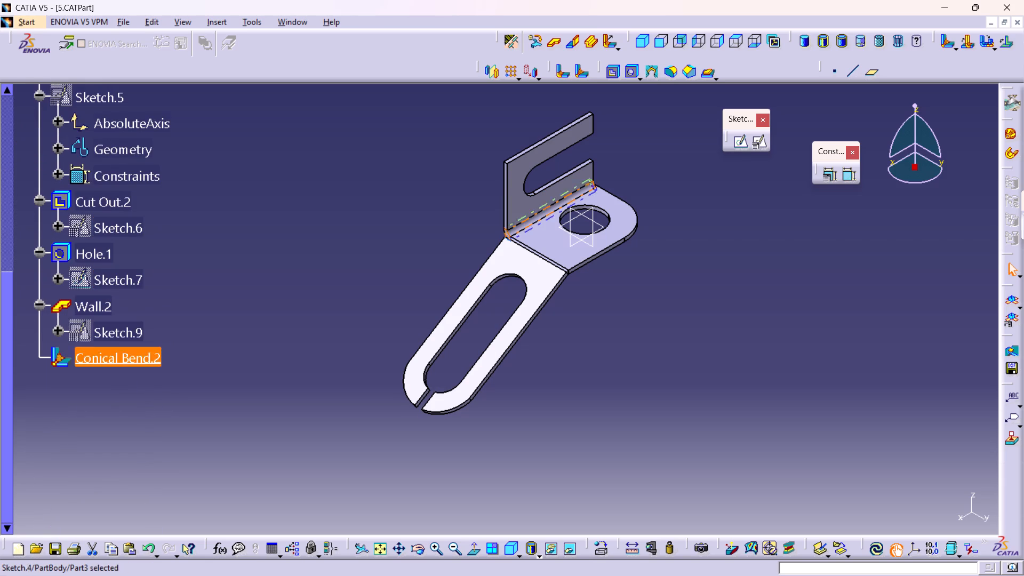
{"action": "double_click", "coordinate": [122, 282]}
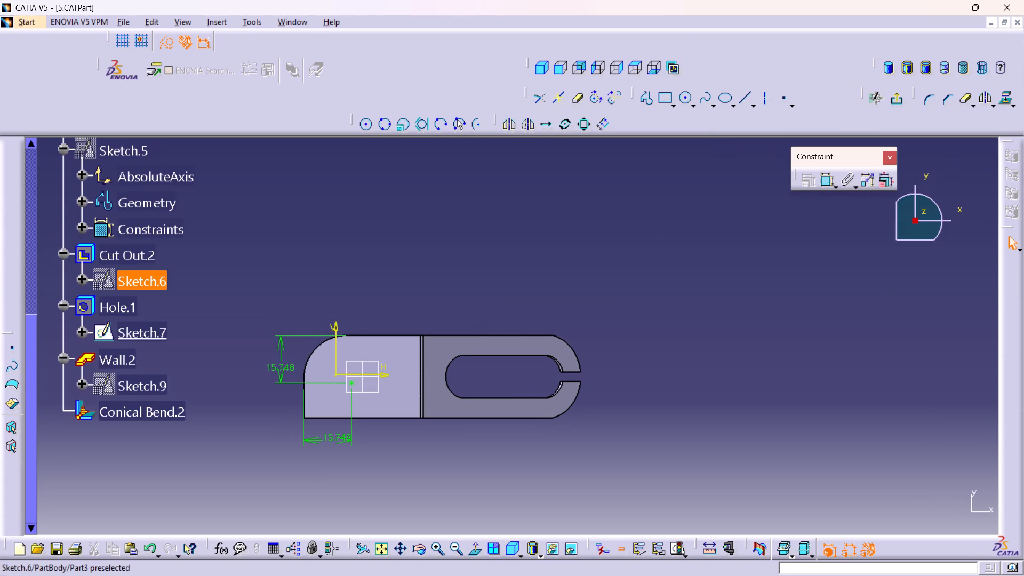
{"action": "scroll", "coordinate": [132, 229], "scroll_direction": "up", "scroll_amount": 1}
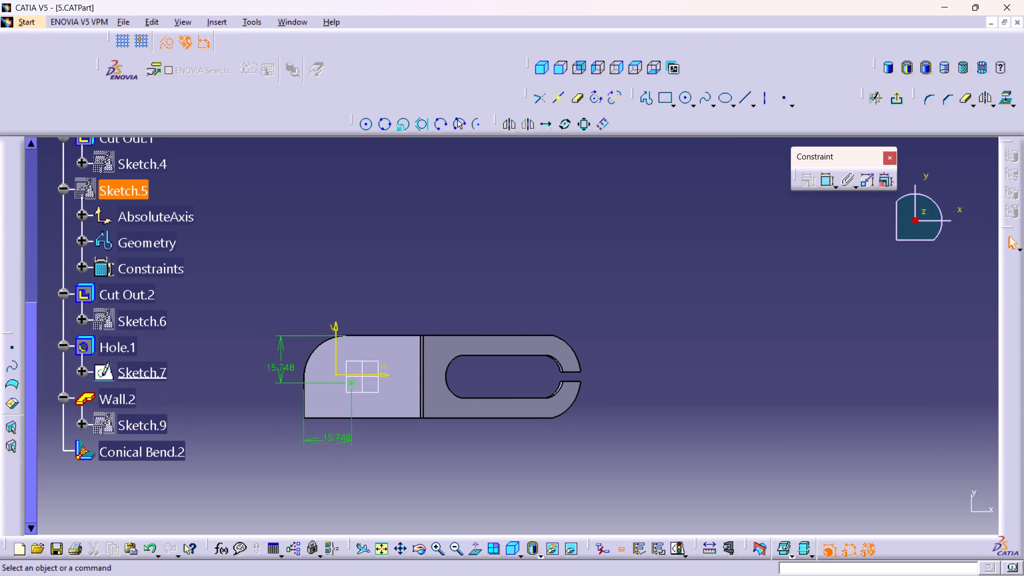
{"action": "double_click", "coordinate": [131, 190]}
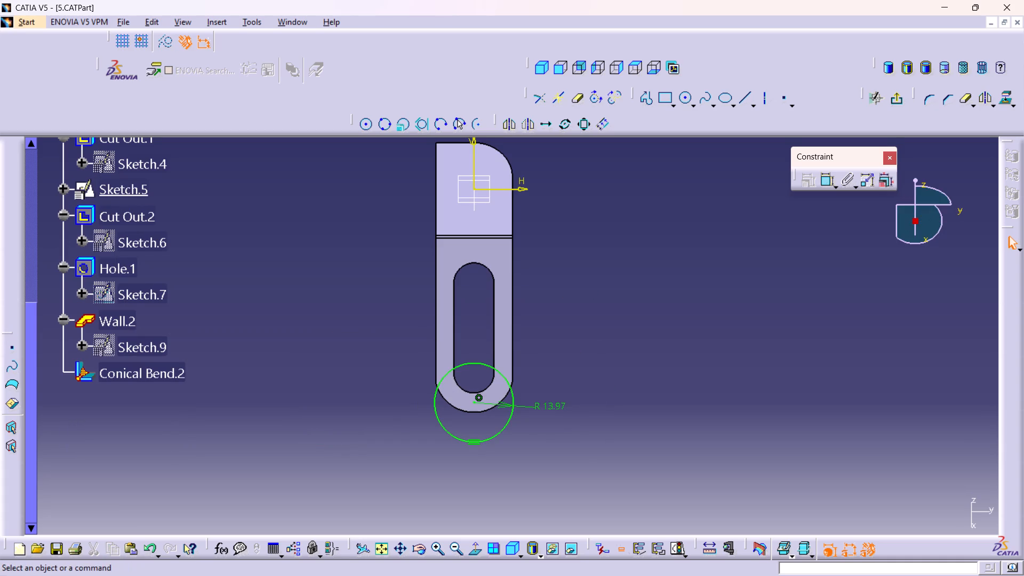
{"action": "left_click", "coordinate": [894, 94]}
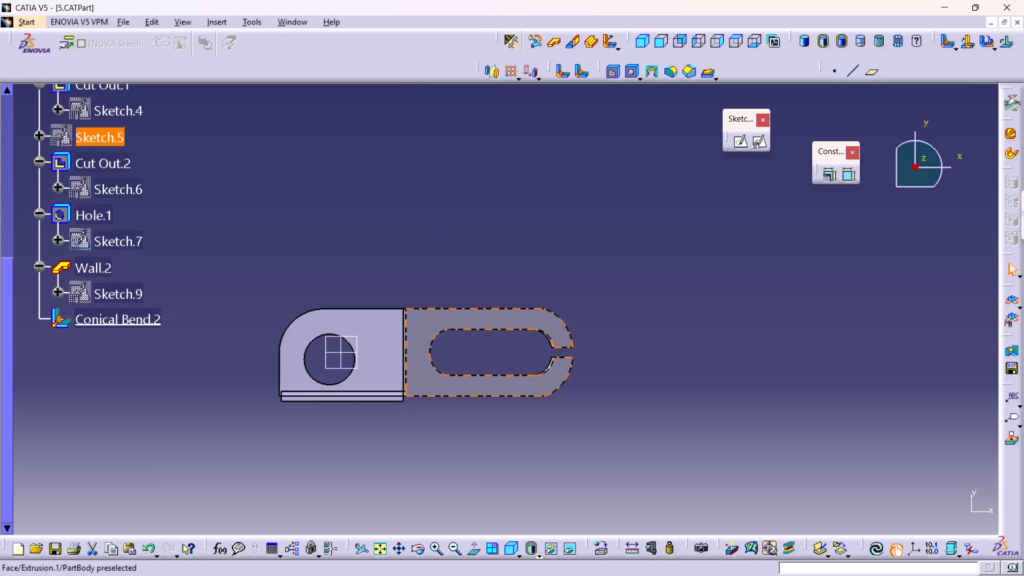
{"action": "left_click", "coordinate": [637, 42]}
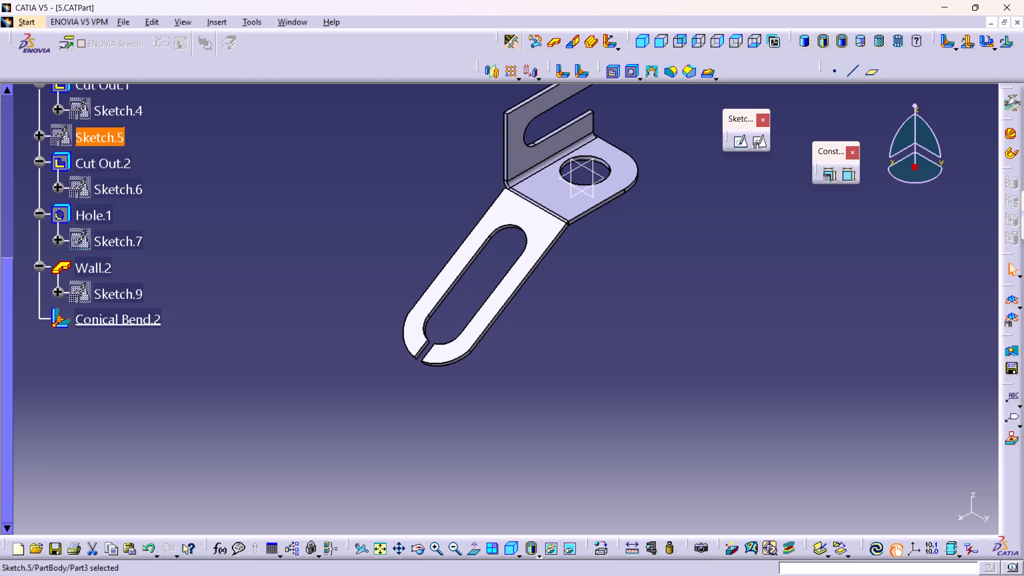
Open the flange wall's sketch, Sketch.9, for editing and examine its dimensioned slotted profile.
{"action": "double_click", "coordinate": [127, 295]}
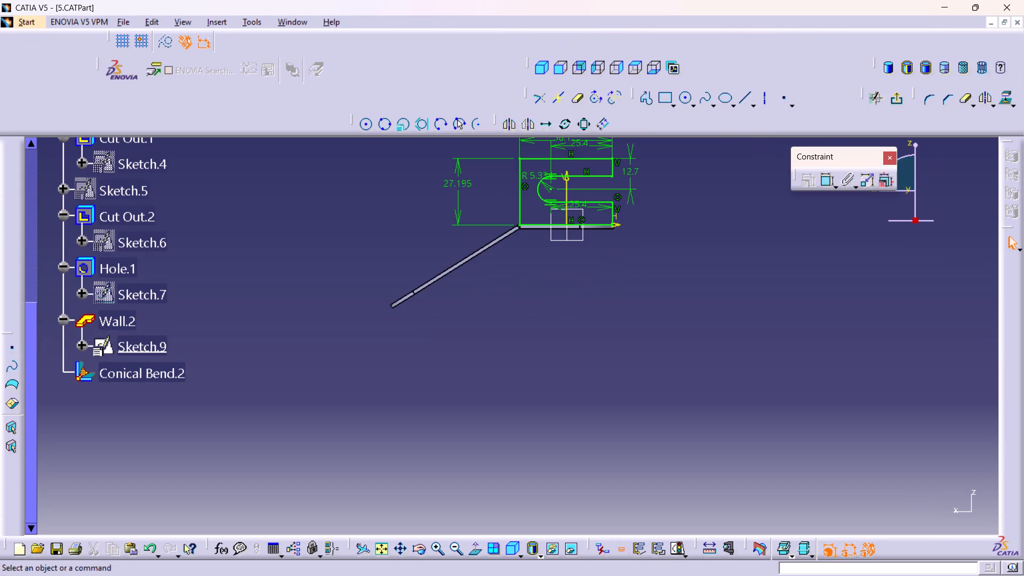
{"action": "middle_click_drag", "start_coordinate": [551, 257], "coordinate": [548, 202]}
{"action": "right_click", "coordinate": [551, 257]}
{"action": "middle_click_drag", "start_coordinate": [546, 227], "coordinate": [494, 326]}
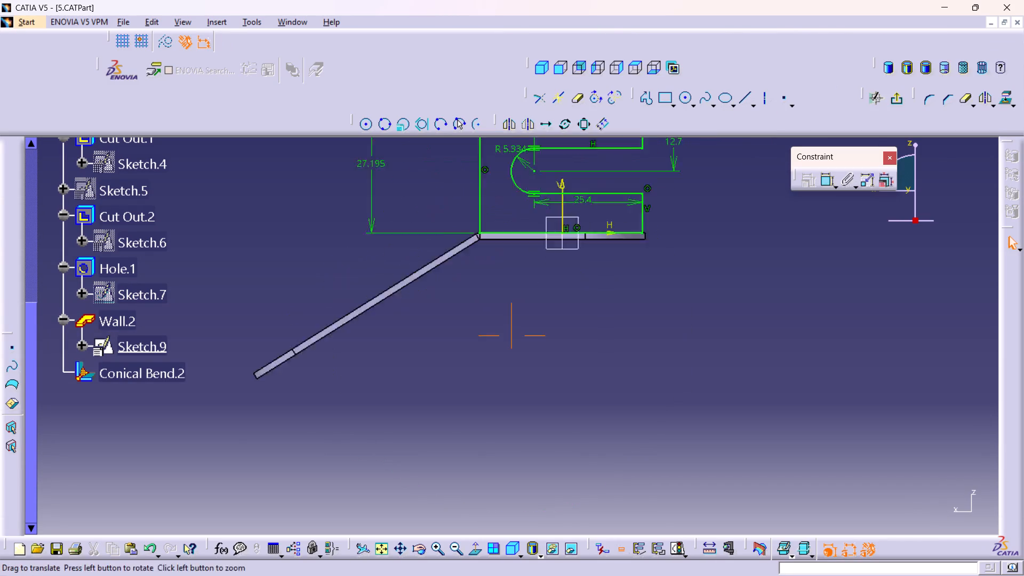
{"action": "middle_click_drag", "start_coordinate": [494, 326], "coordinate": [460, 388]}
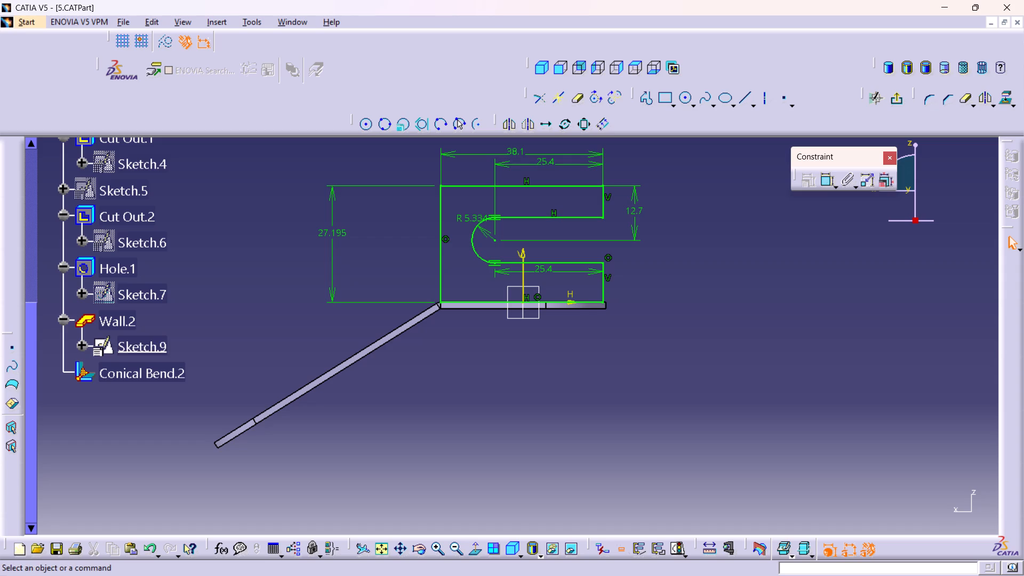
{"action": "middle_click_drag", "start_coordinate": [655, 195], "coordinate": [651, 167]}
{"action": "right_click", "coordinate": [655, 195]}
{"action": "middle_click_drag", "start_coordinate": [547, 221], "coordinate": [534, 284]}
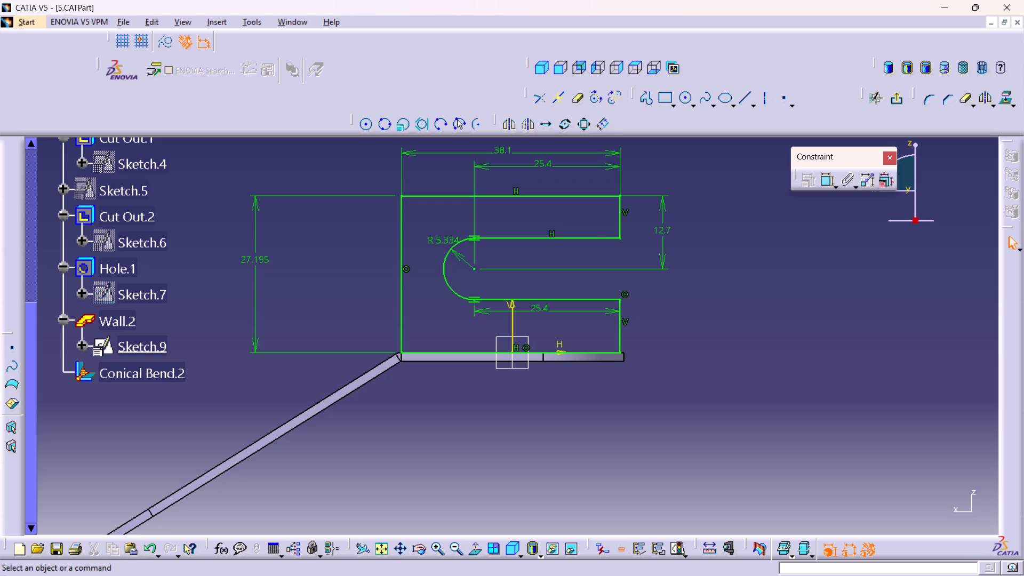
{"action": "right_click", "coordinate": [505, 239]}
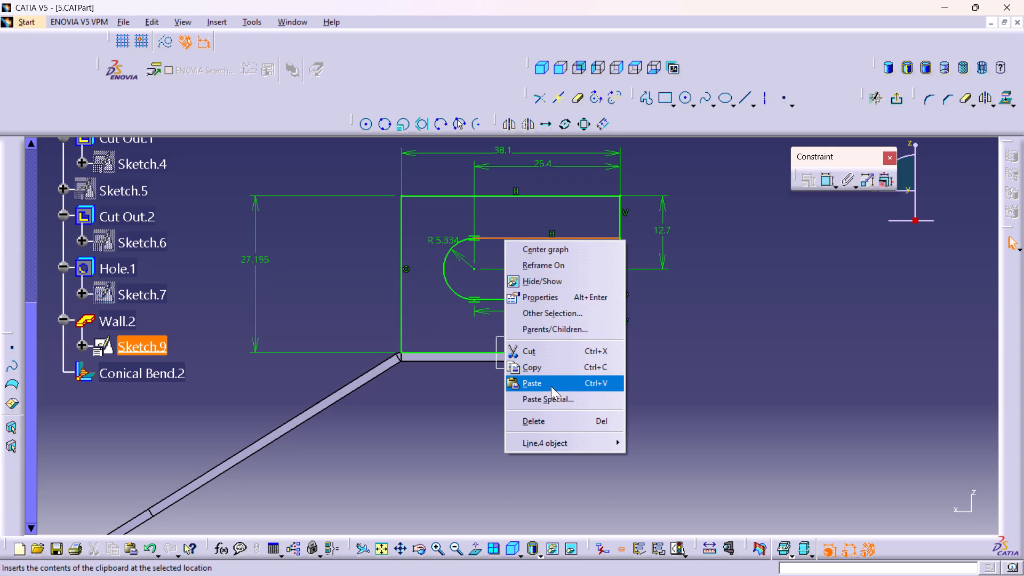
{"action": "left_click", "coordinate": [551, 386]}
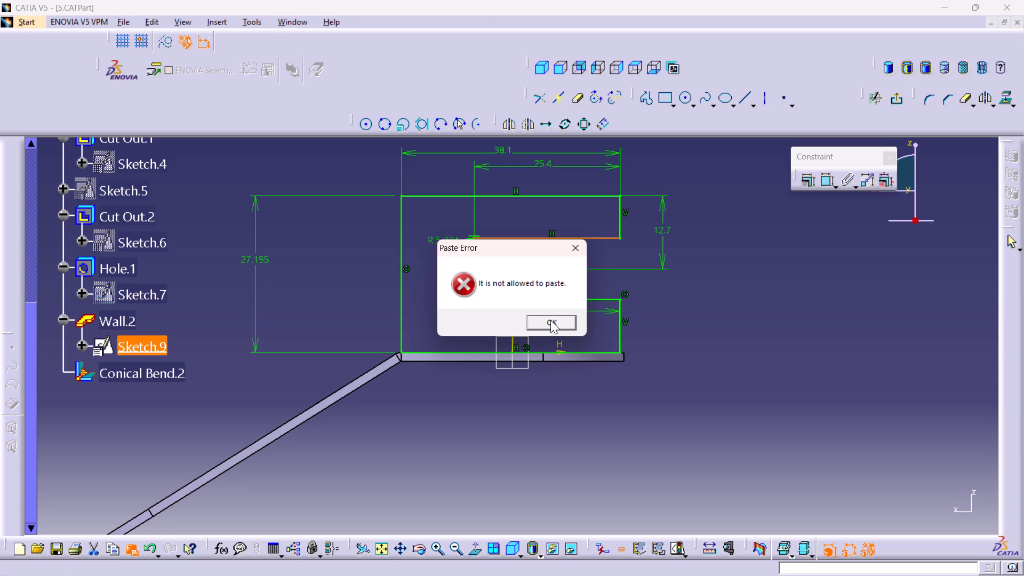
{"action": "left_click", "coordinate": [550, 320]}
Delete the slot's two horizontal lines, its end arc and the arc's centre point from the flange sketch.
{"action": "right_click", "coordinate": [582, 239]}
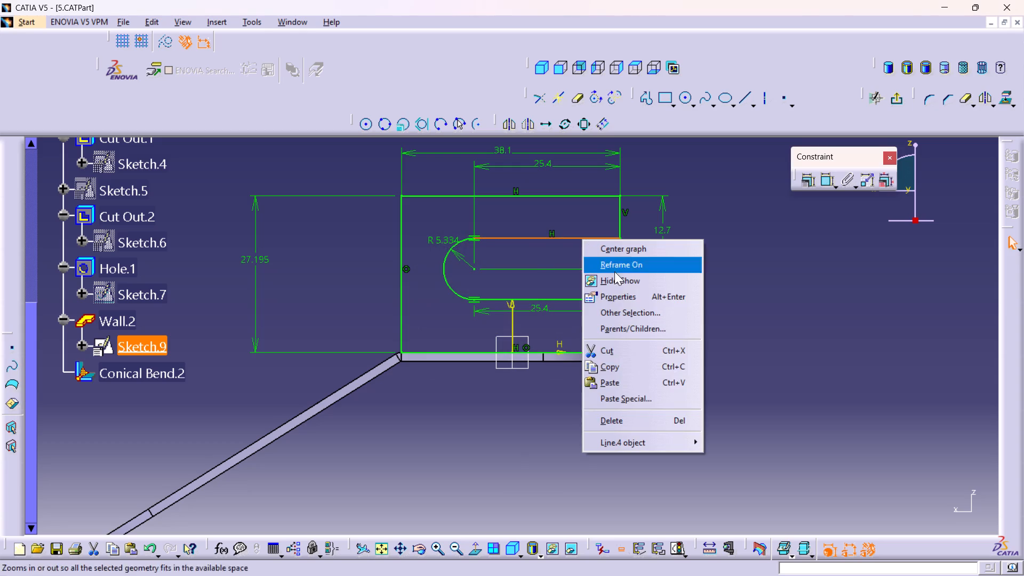
{"action": "left_click", "coordinate": [603, 416]}
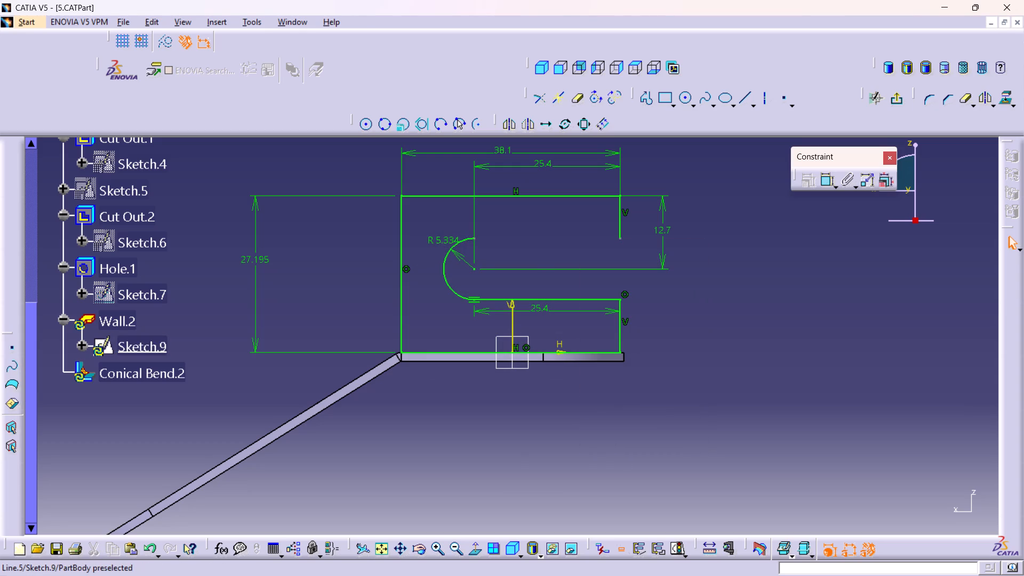
{"action": "right_click", "coordinate": [446, 258]}
{"action": "left_click", "coordinate": [489, 437]}
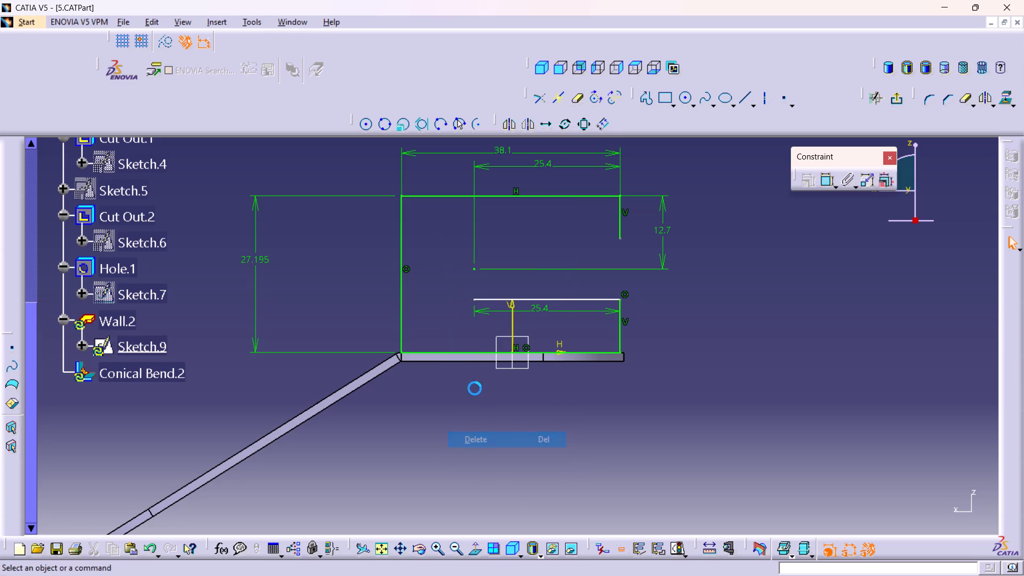
{"action": "right_click", "coordinate": [495, 299]}
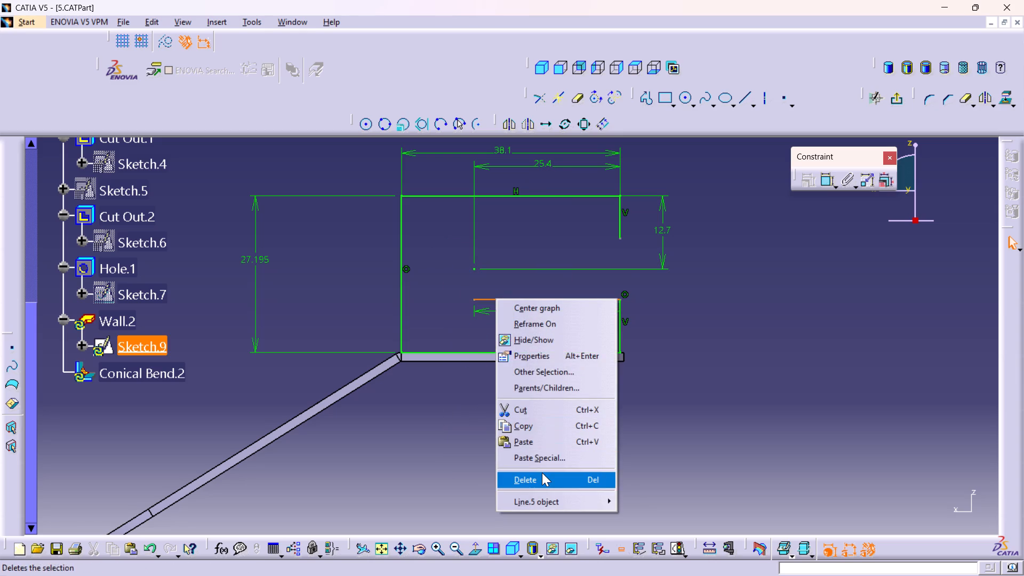
{"action": "left_click", "coordinate": [542, 473]}
{"action": "right_click", "coordinate": [476, 269]}
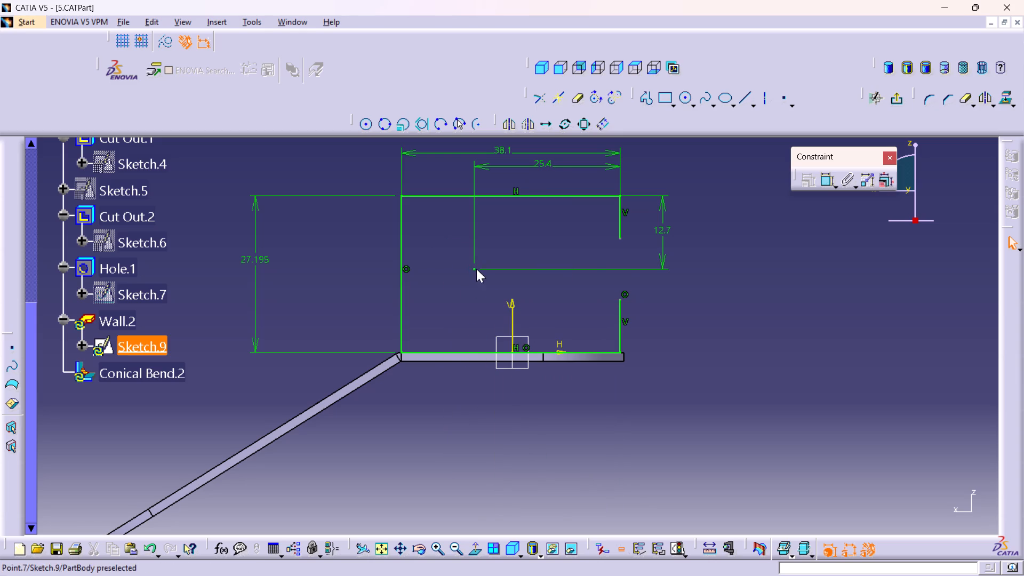
{"action": "left_click", "coordinate": [510, 446]}
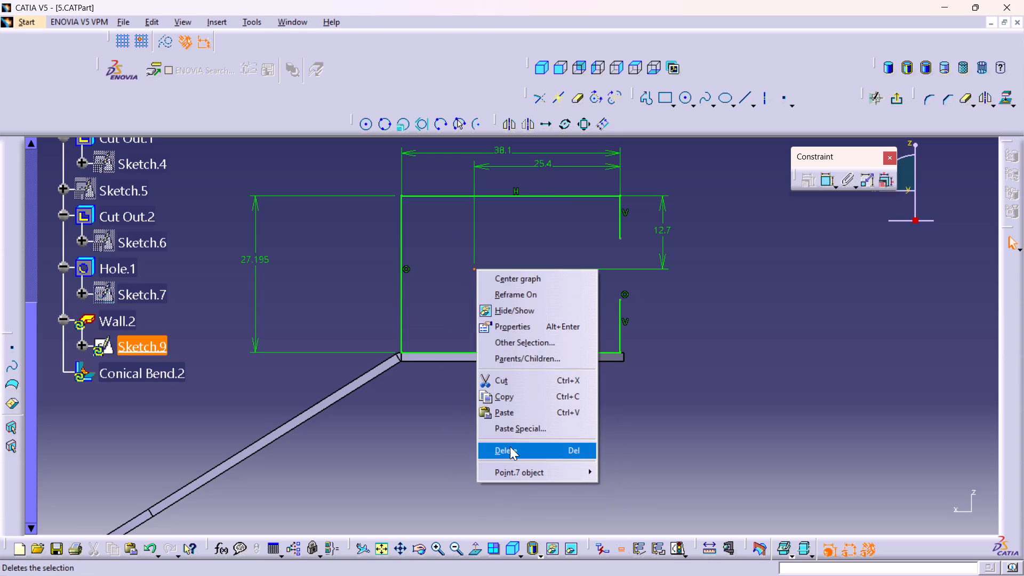
Delete the two short vertical segments on the slot's open side, the 27.195 height dimension and the opposite full-height vertical line.
{"action": "right_click", "coordinate": [621, 214]}
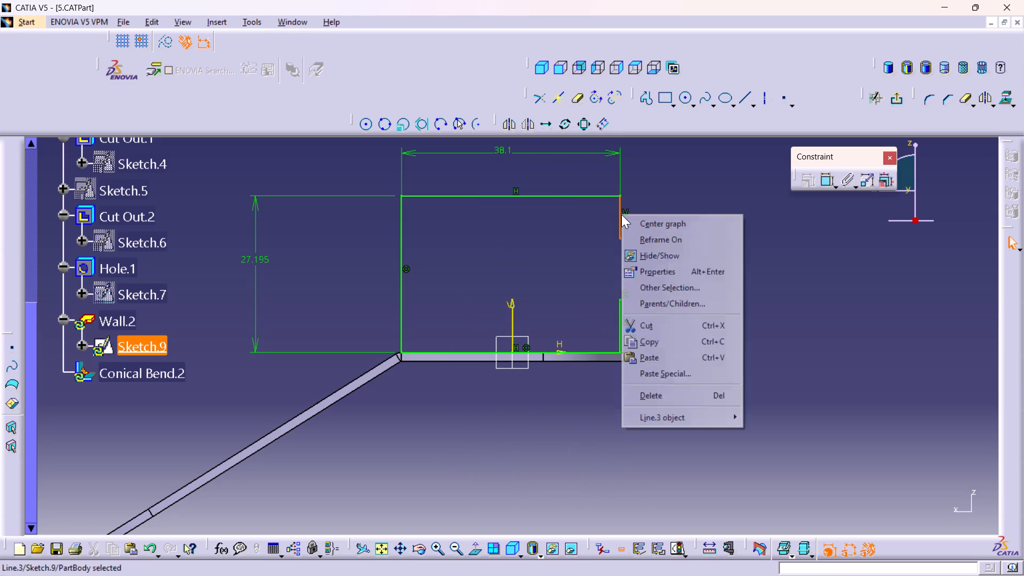
{"action": "left_click", "coordinate": [653, 401]}
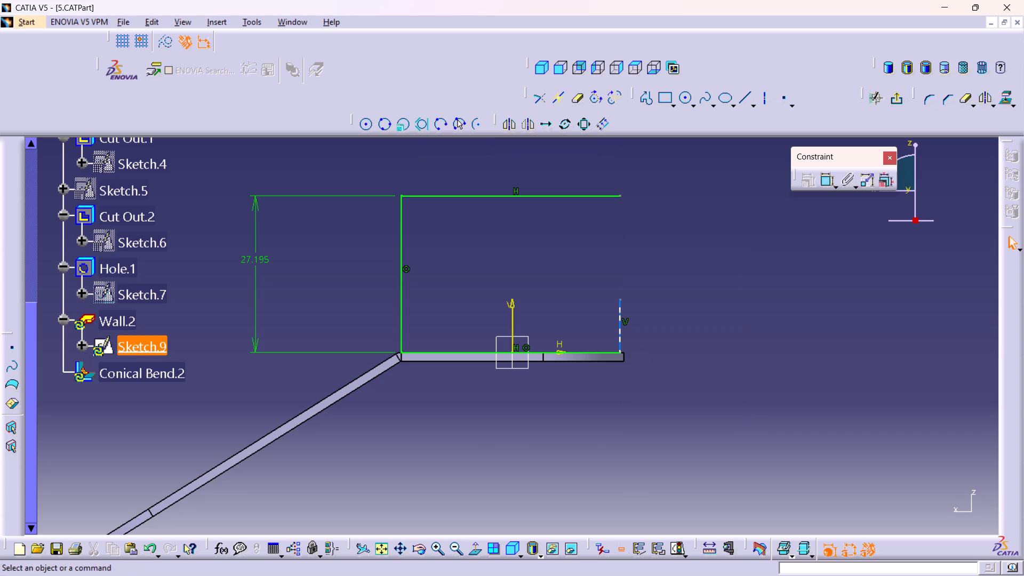
{"action": "right_click", "coordinate": [622, 322]}
{"action": "left_click", "coordinate": [642, 499]}
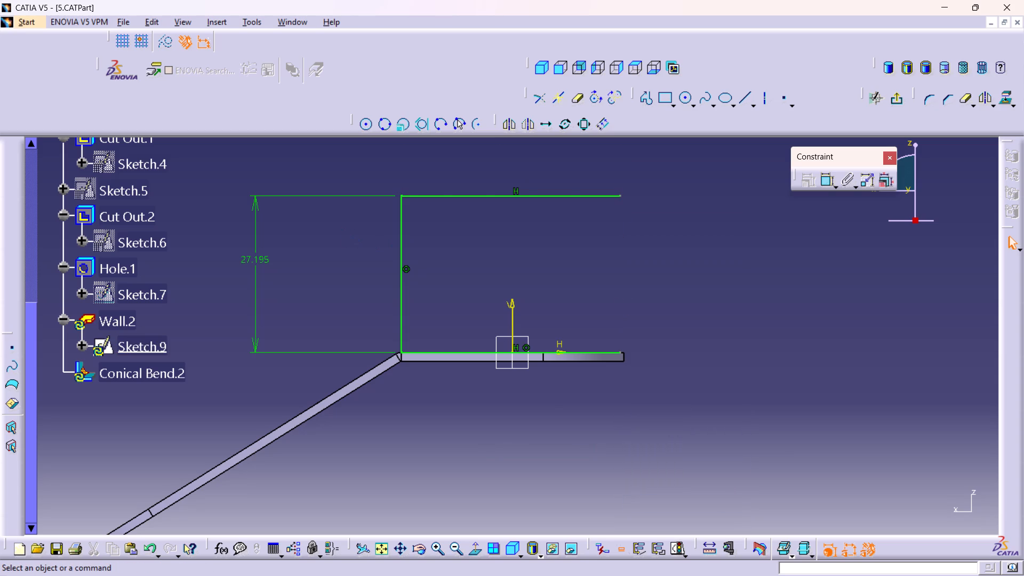
{"action": "right_click", "coordinate": [259, 262]}
{"action": "left_click", "coordinate": [312, 446]}
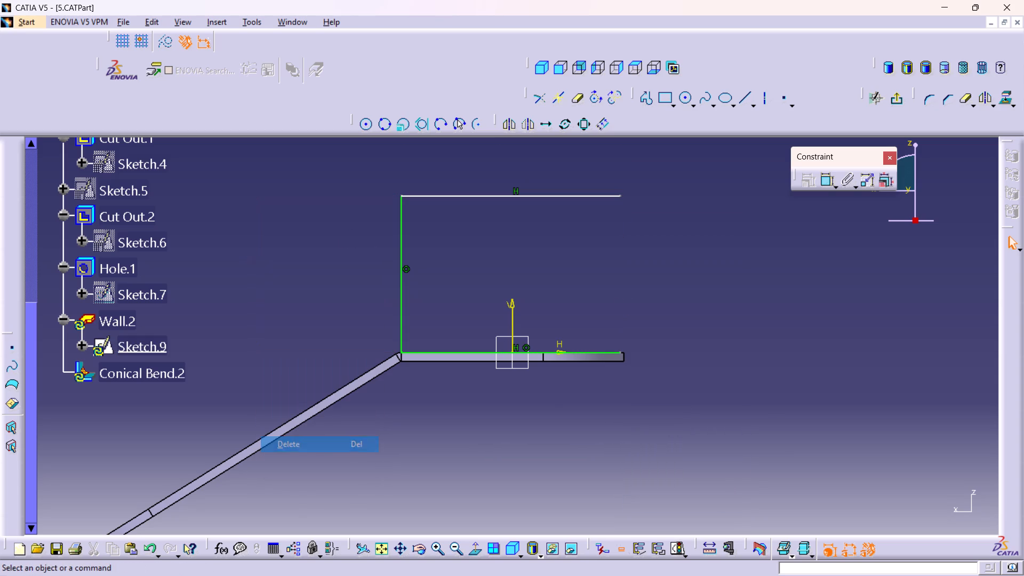
{"action": "right_click", "coordinate": [401, 277]}
{"action": "left_click", "coordinate": [438, 460]}
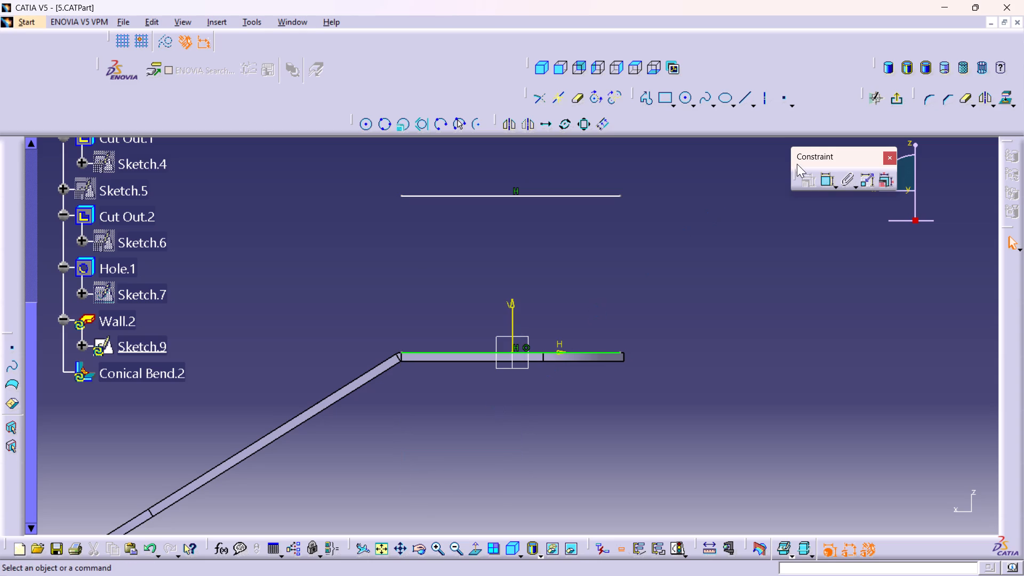
Sketch a vertical line about 27.2 mm long joining the base line's end farthest from the sloped wall to the top line.
{"action": "double_click", "coordinate": [651, 105]}
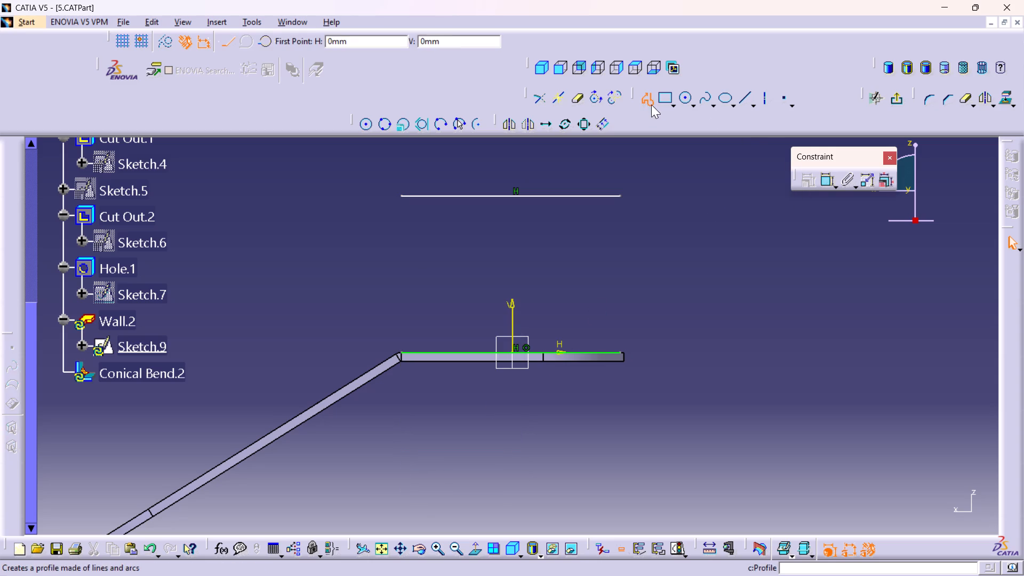
{"action": "left_click", "coordinate": [622, 352]}
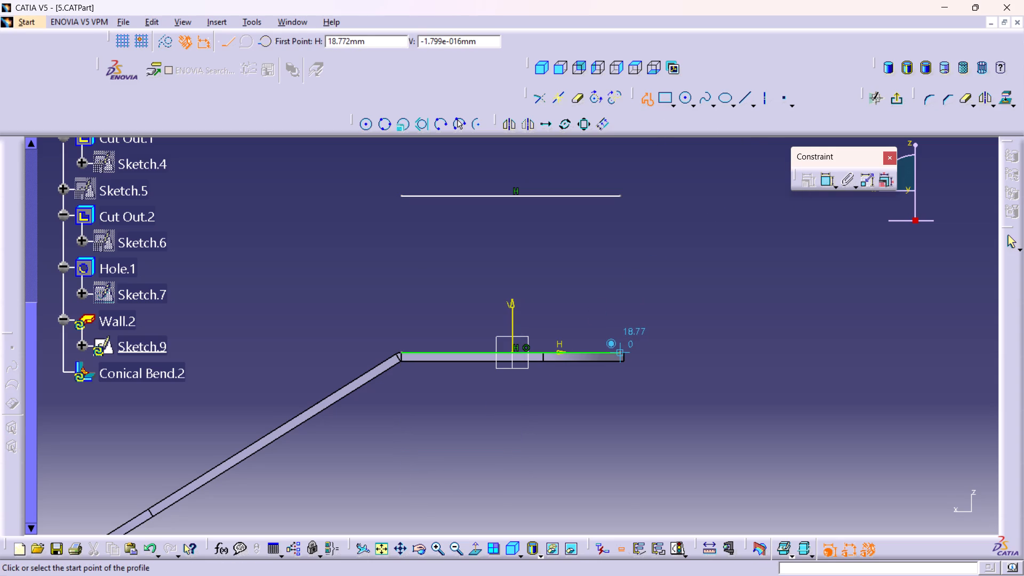
{"action": "left_click", "coordinate": [618, 199]}
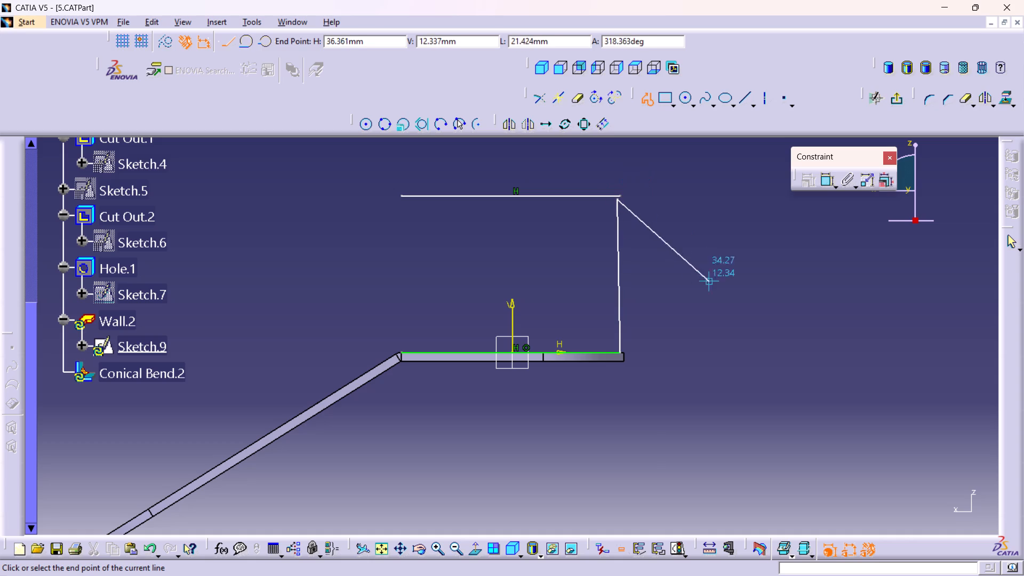
{"action": "key", "text": "ctrl+z"}
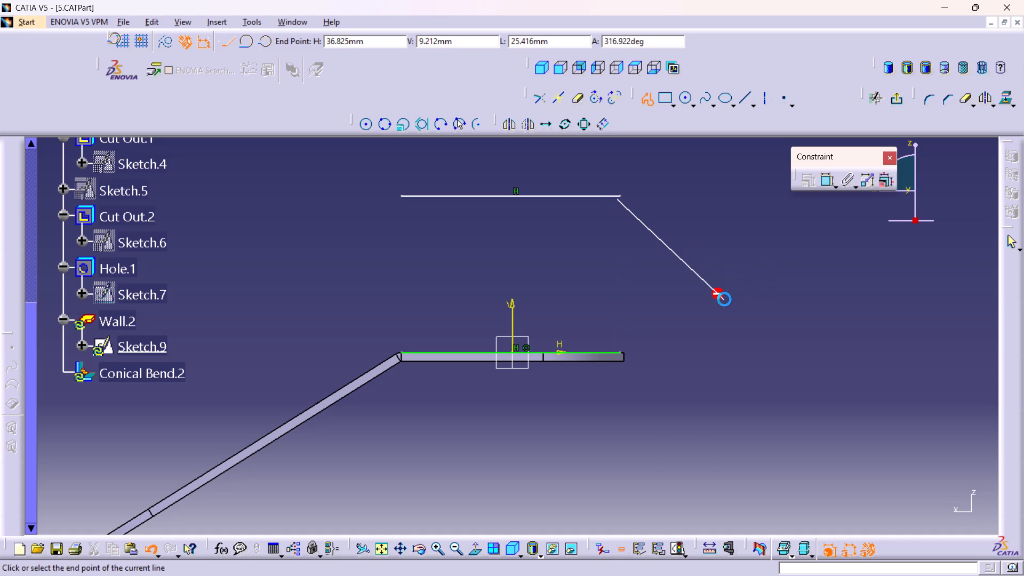
{"action": "left_click", "coordinate": [622, 196]}
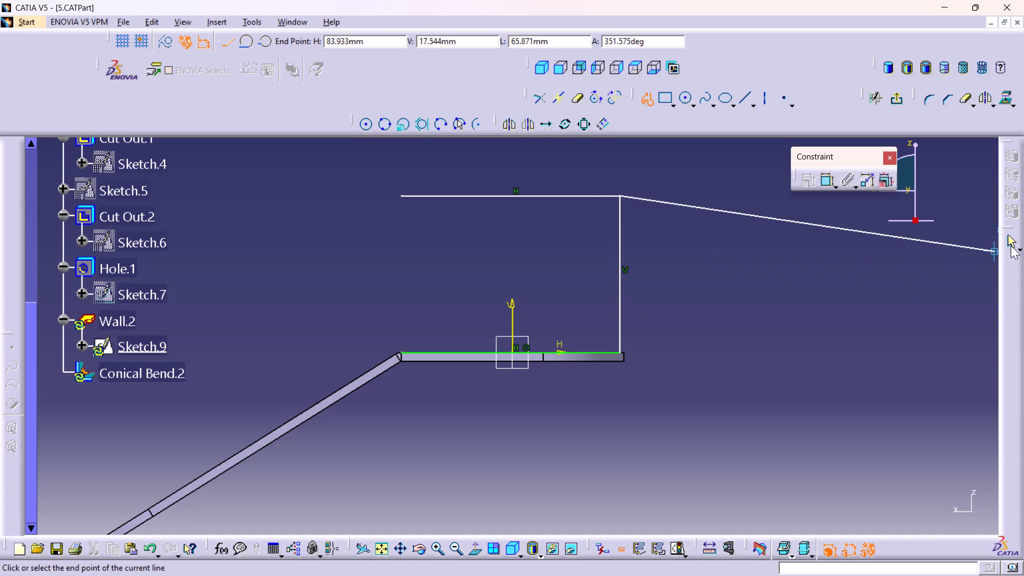
{"action": "left_click", "coordinate": [1011, 245]}
{"action": "left_click", "coordinate": [686, 282]}
Sketch a circle inside the profile, centred at about H 6.3 mm and V 14.9 mm, for the slot's rounded end.
{"action": "middle_click_drag", "start_coordinate": [507, 233], "coordinate": [553, 235]}
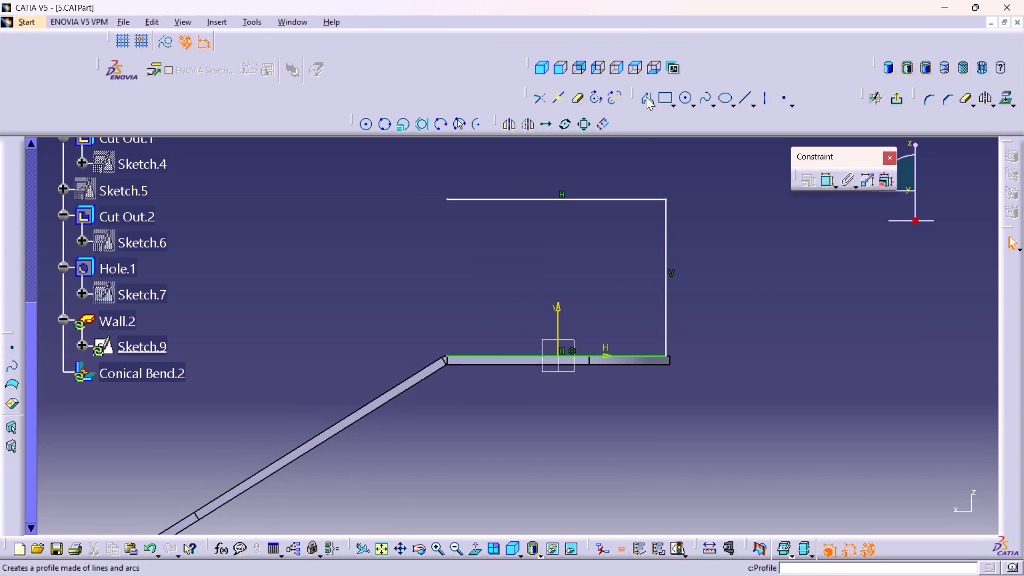
{"action": "double_click", "coordinate": [684, 99]}
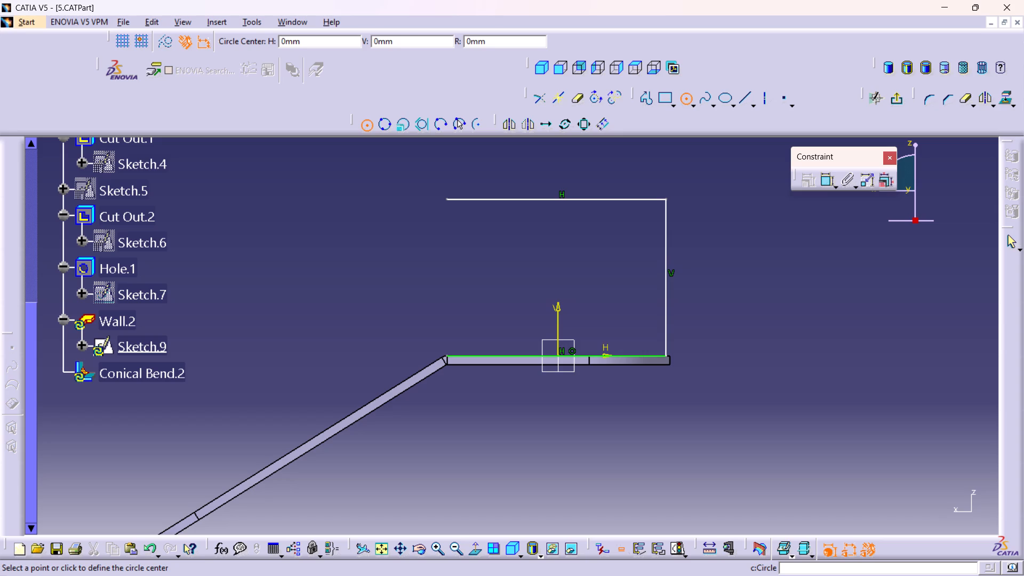
{"action": "left_click", "coordinate": [595, 270]}
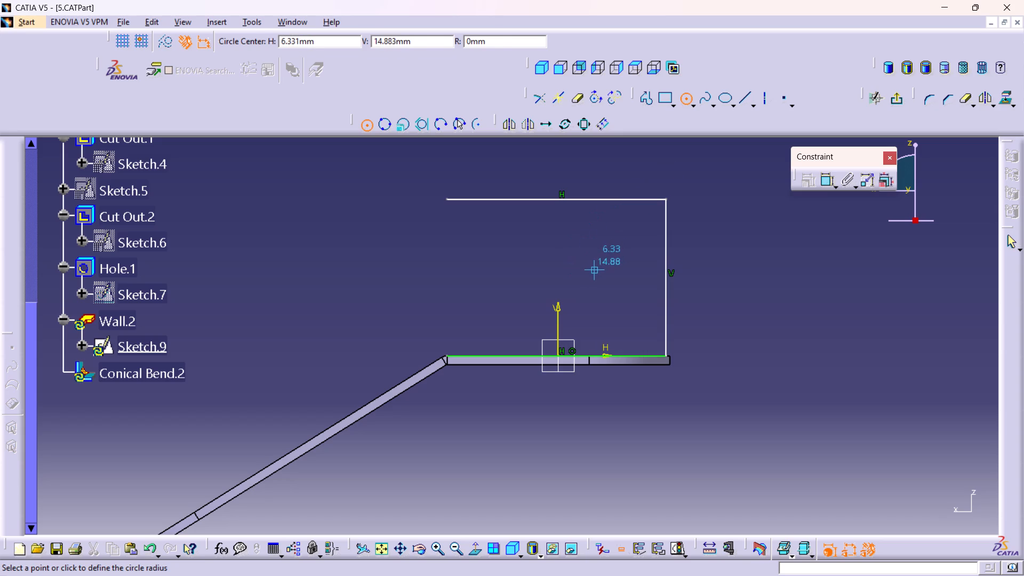
{"action": "left_click", "coordinate": [615, 303]}
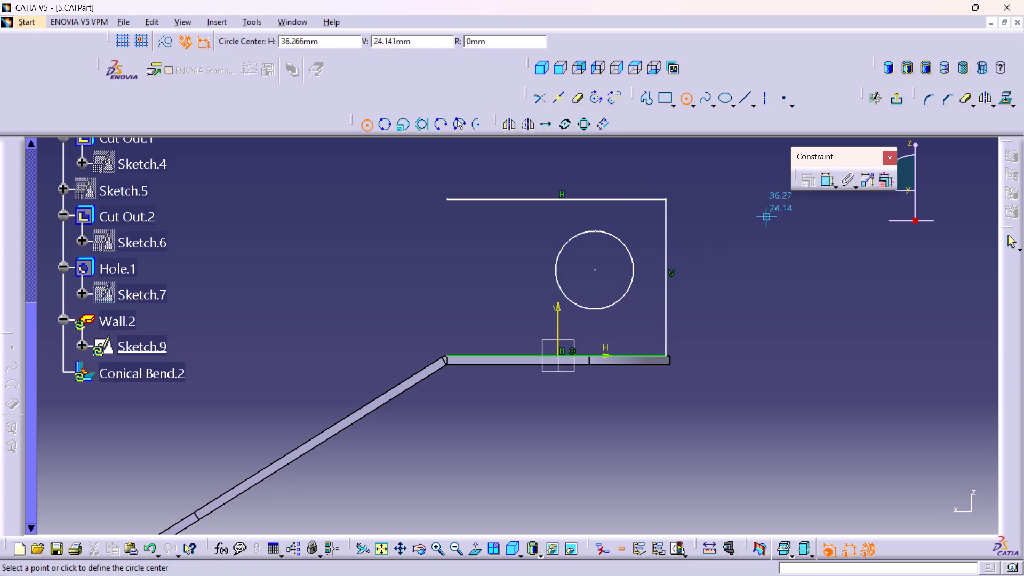
{"action": "left_click", "coordinate": [1011, 237]}
Sketch a short vertical line down from the top line's open end and a horizontal line from it to the V axis, just above the circle.
{"action": "double_click", "coordinate": [645, 99]}
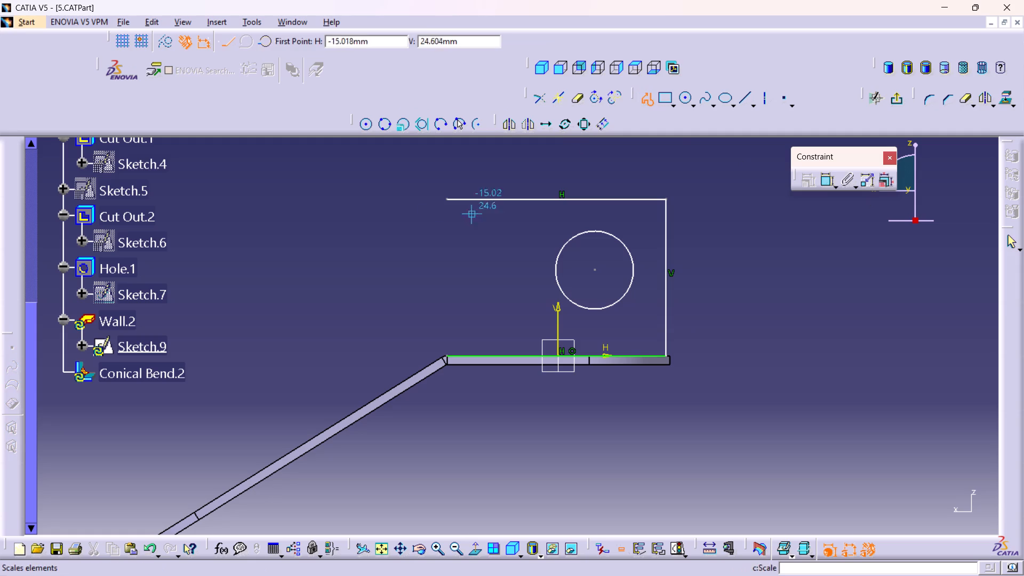
{"action": "left_click", "coordinate": [450, 199]}
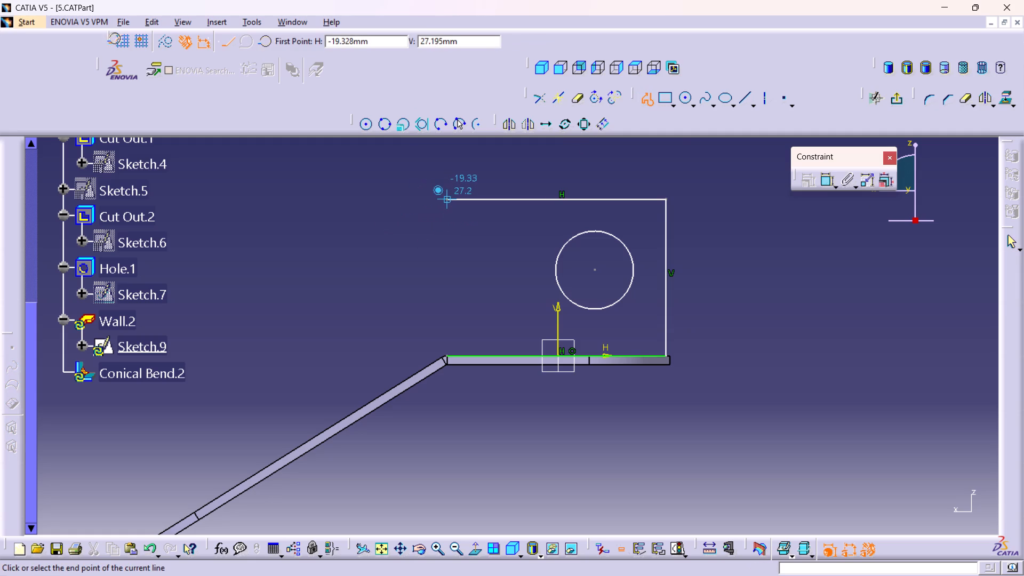
{"action": "left_click", "coordinate": [448, 246]}
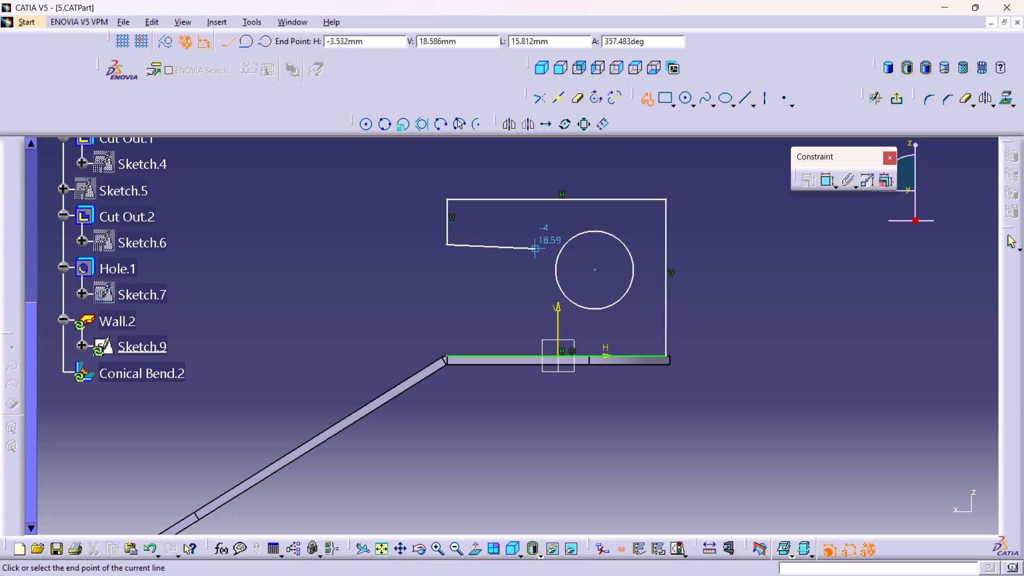
{"action": "key", "text": "ctrl+z"}
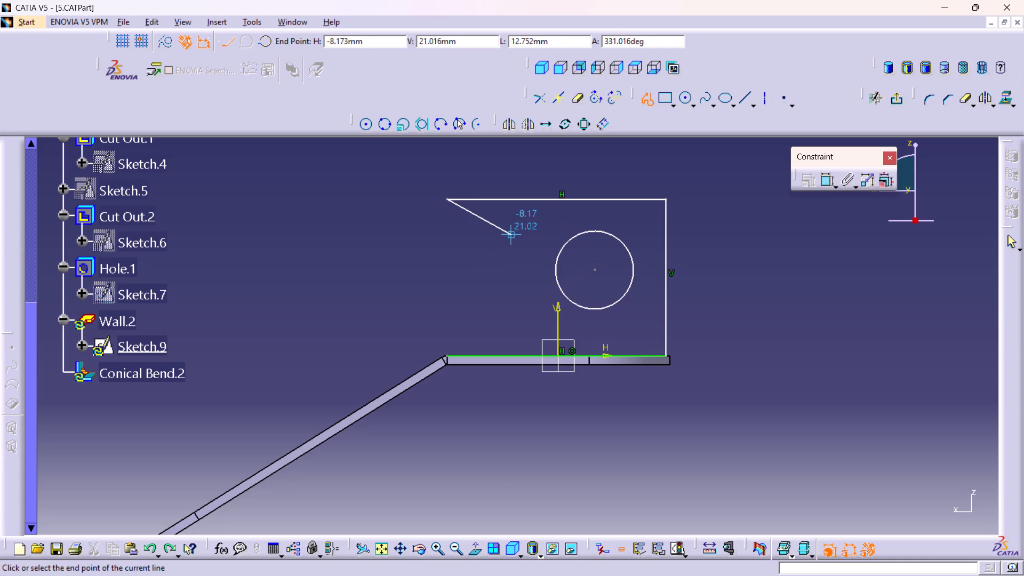
{"action": "left_click", "coordinate": [448, 227]}
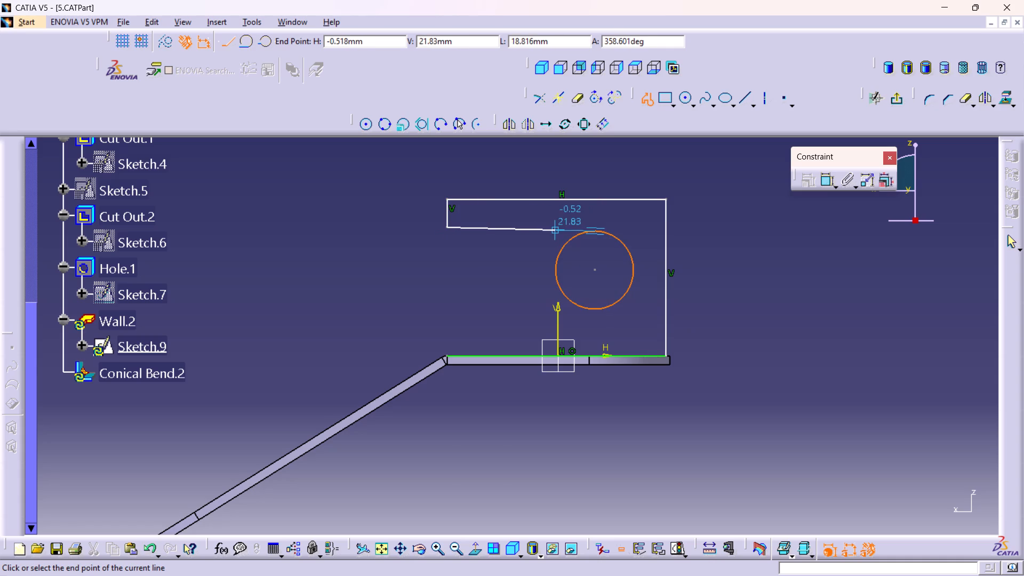
{"action": "left_click", "coordinate": [562, 226]}
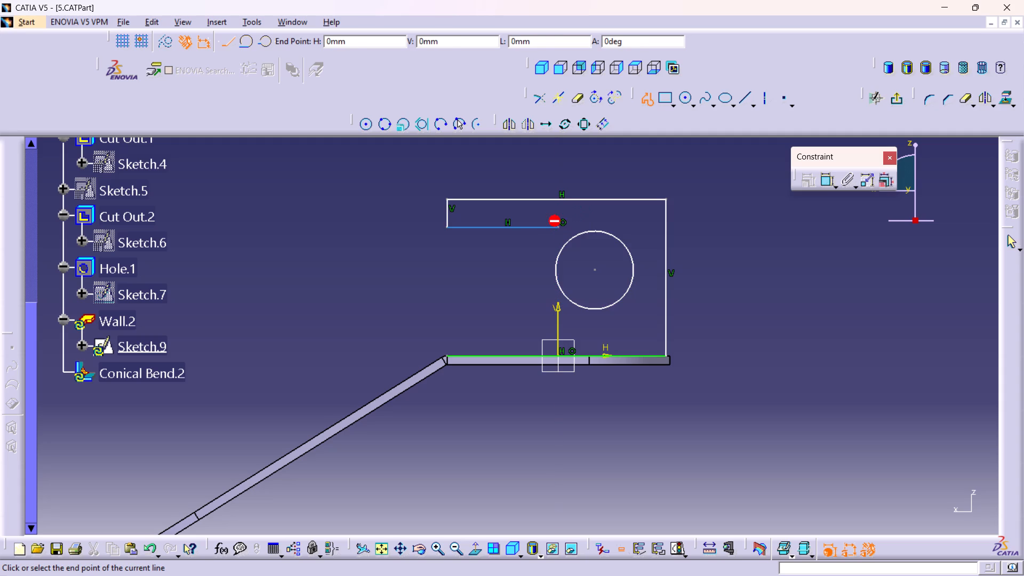
{"action": "left_click", "coordinate": [1008, 243]}
{"action": "left_click", "coordinate": [762, 300]}
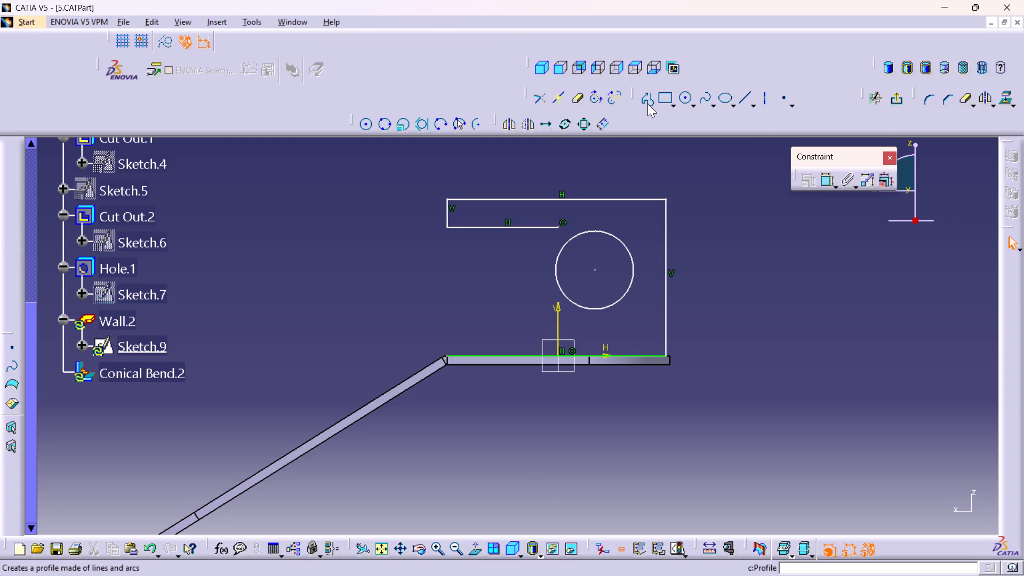
Sketch a vertical line about 6.2 mm high from the base line's open end and a horizontal line from it towards the circle's lower side.
{"action": "double_click", "coordinate": [647, 103]}
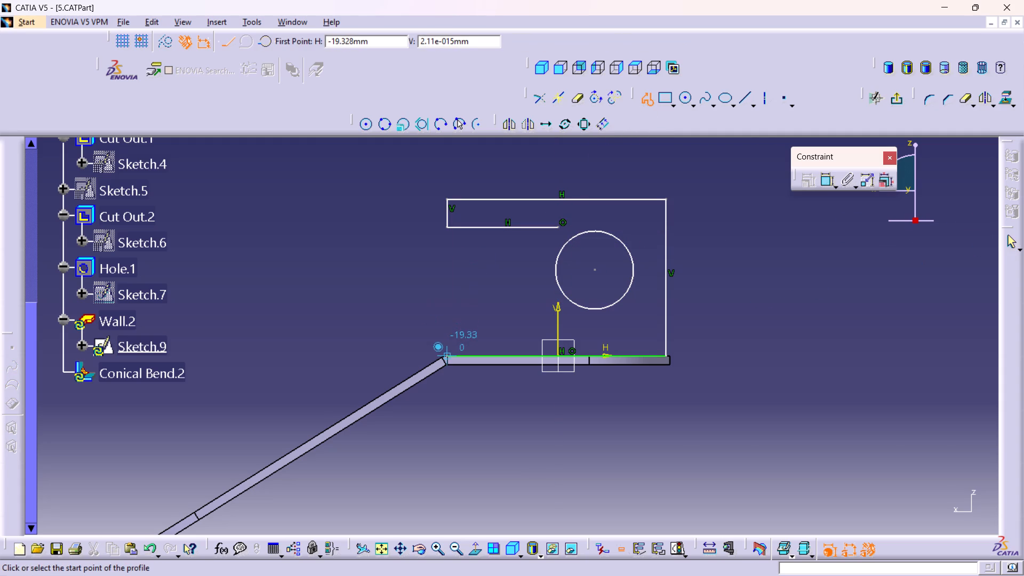
{"action": "left_click", "coordinate": [446, 357]}
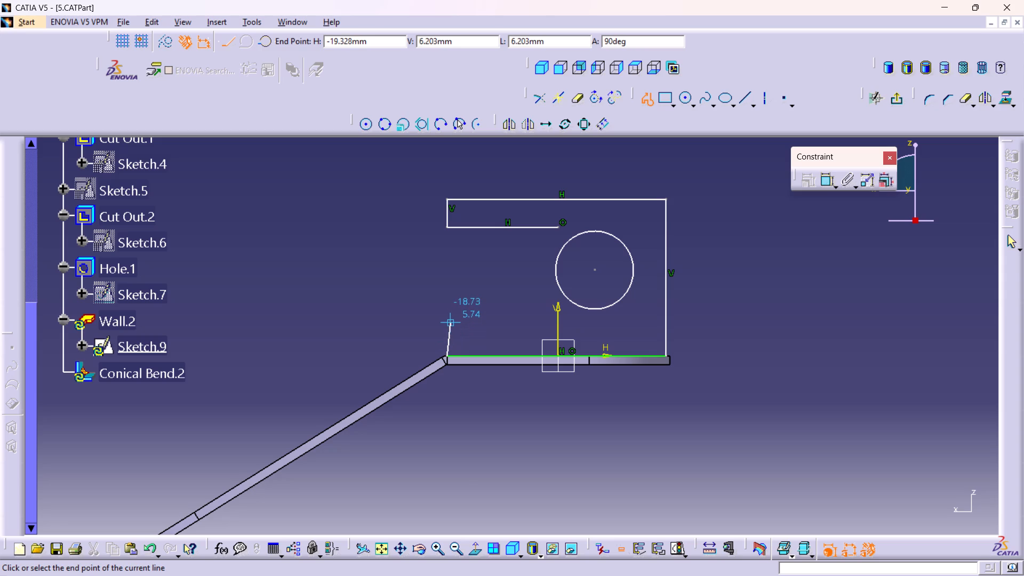
{"action": "left_click", "coordinate": [448, 319]}
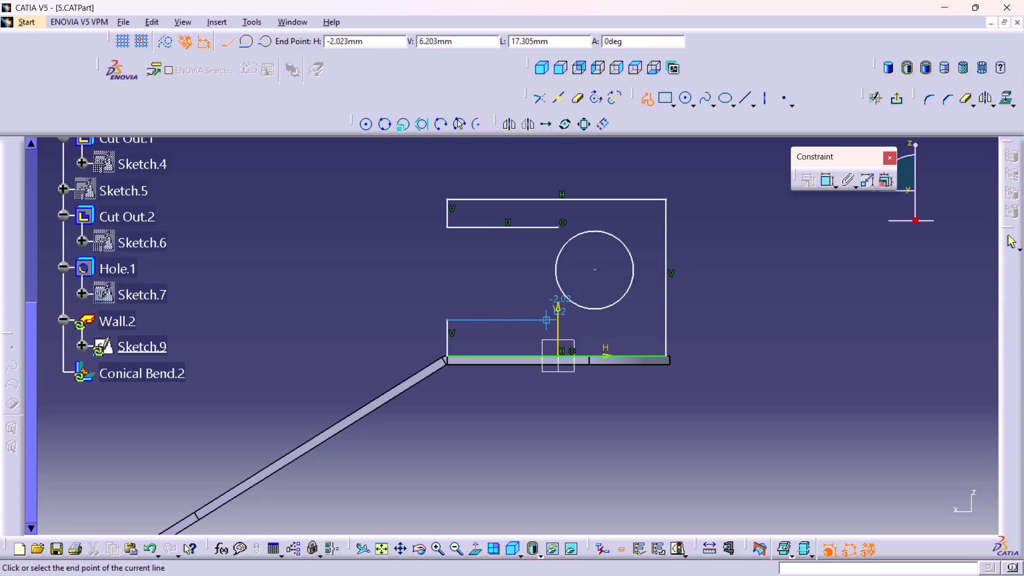
{"action": "left_click", "coordinate": [550, 321]}
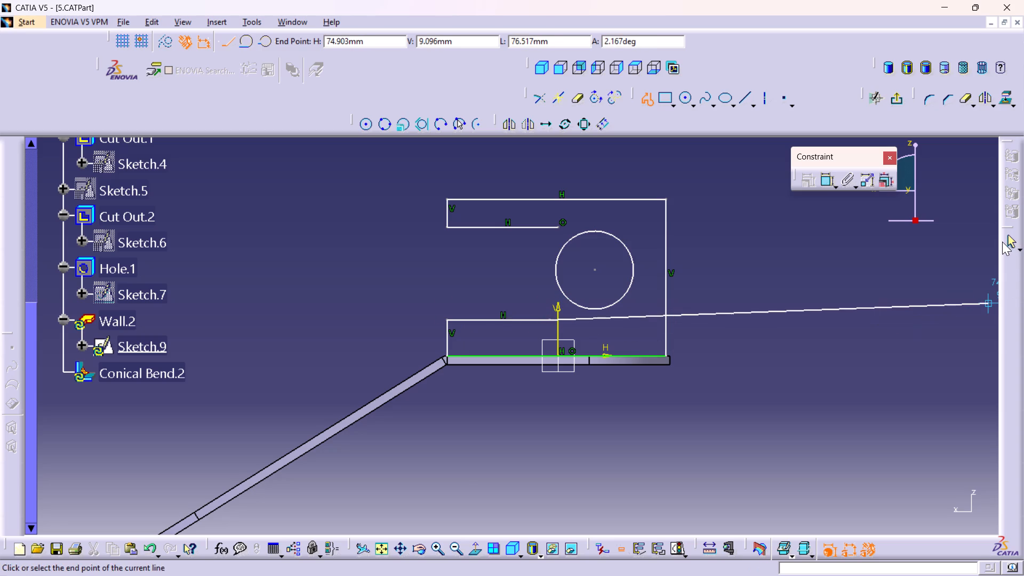
{"action": "left_click", "coordinate": [1009, 241]}
{"action": "left_click", "coordinate": [686, 333]}
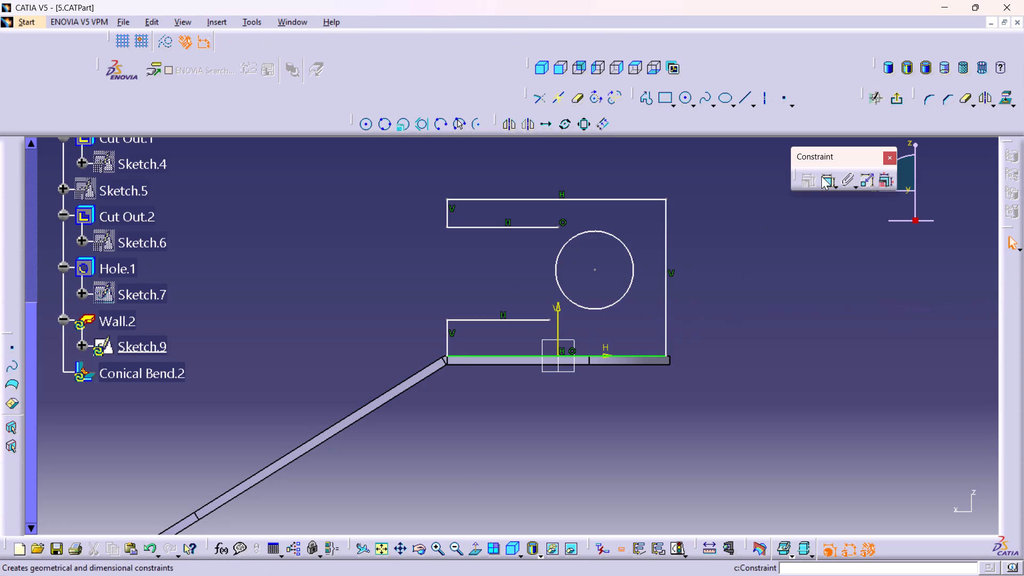
Dimension the slot-end circle's radius and set it to 5.334 mm.
{"action": "left_click", "coordinate": [822, 180]}
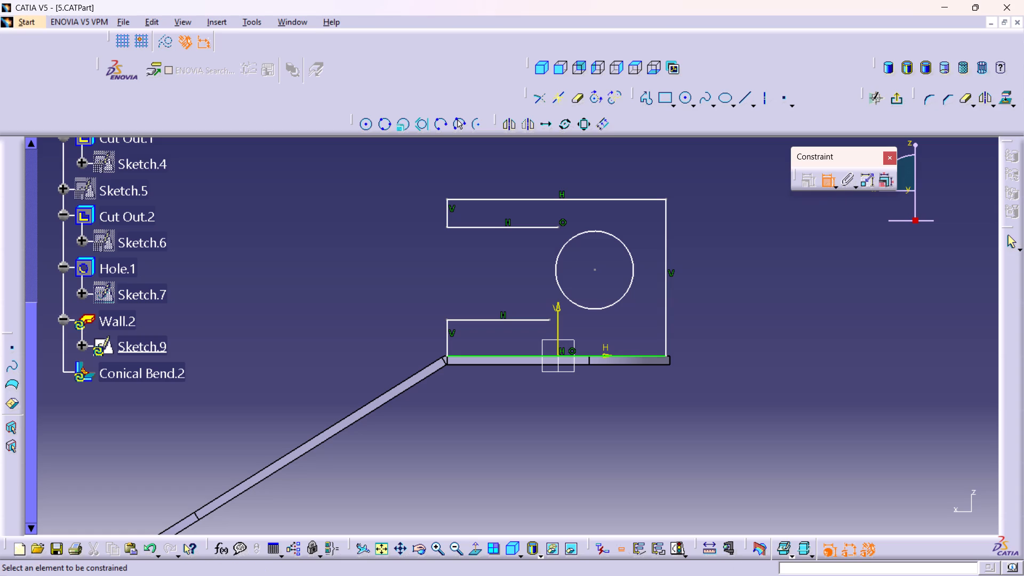
{"action": "left_click", "coordinate": [634, 260]}
{"action": "left_click", "coordinate": [734, 203]}
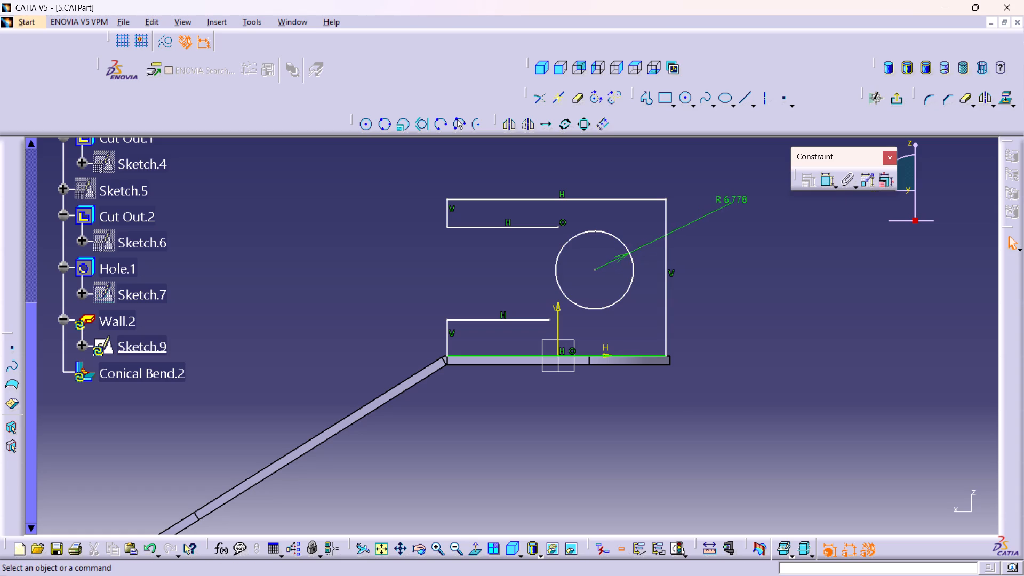
{"action": "double_click", "coordinate": [735, 199]}
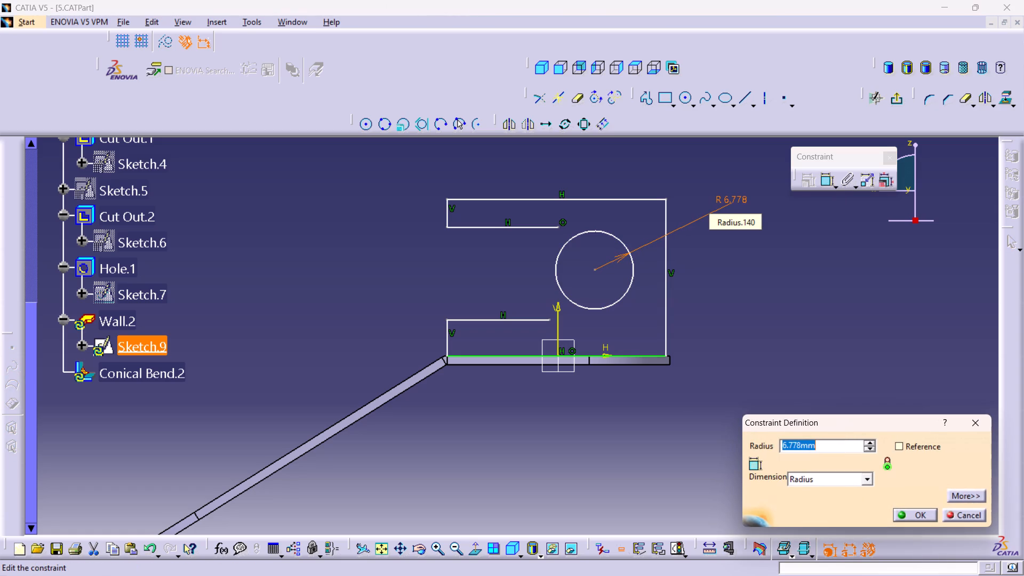
{"action": "type", "text": "5."}
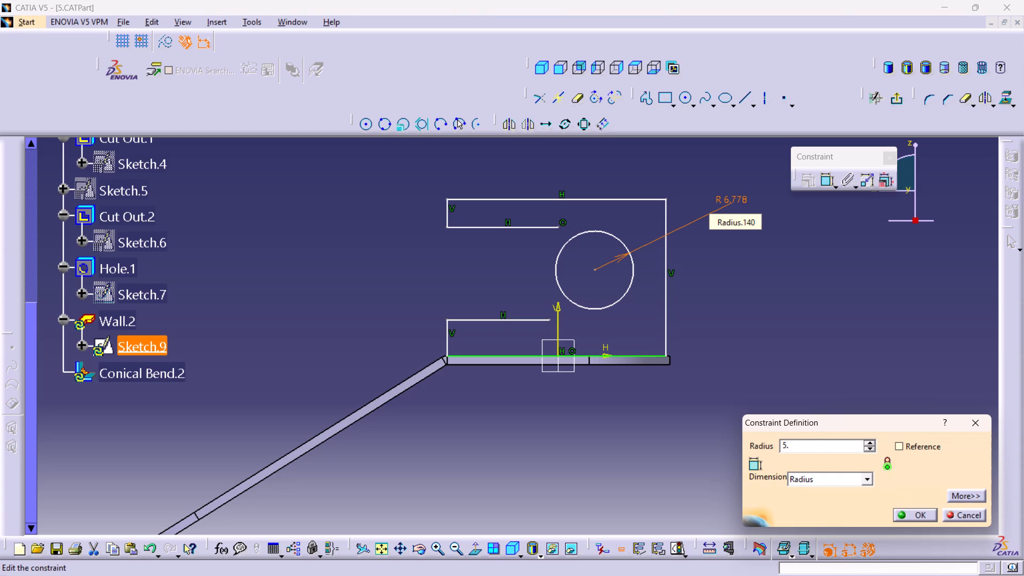
{"action": "type", "text": "334"}
{"action": "key", "text": "Return"}
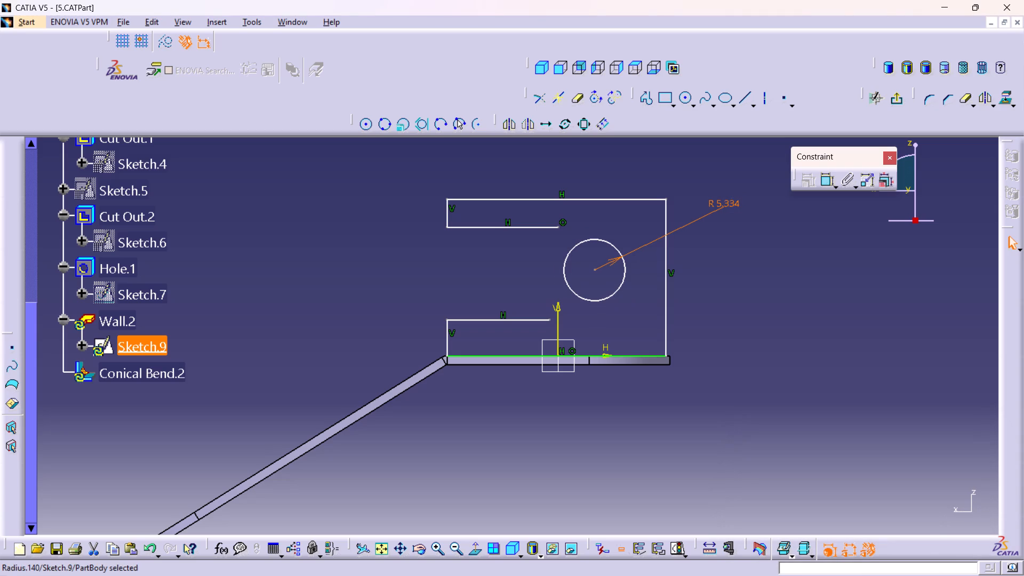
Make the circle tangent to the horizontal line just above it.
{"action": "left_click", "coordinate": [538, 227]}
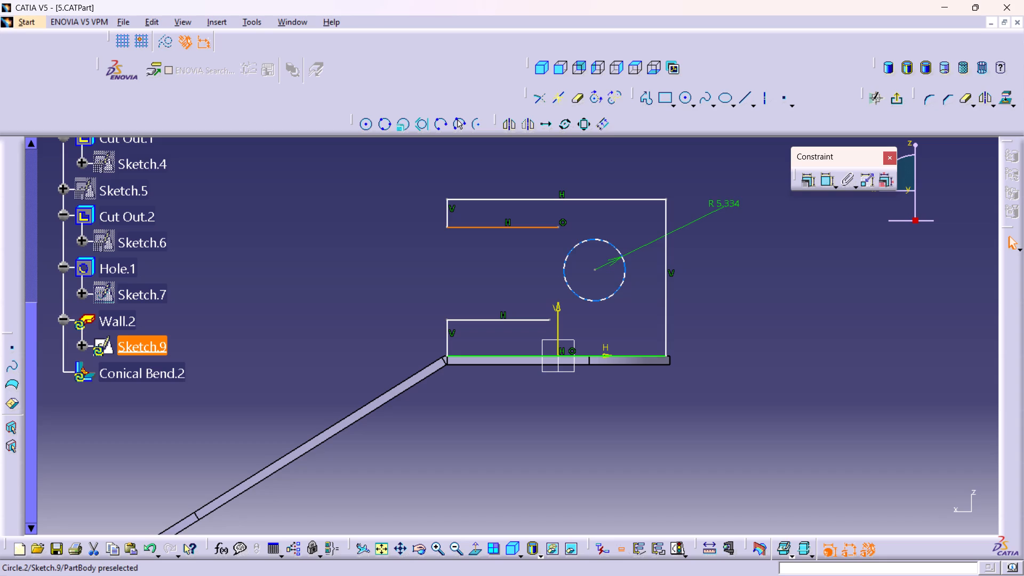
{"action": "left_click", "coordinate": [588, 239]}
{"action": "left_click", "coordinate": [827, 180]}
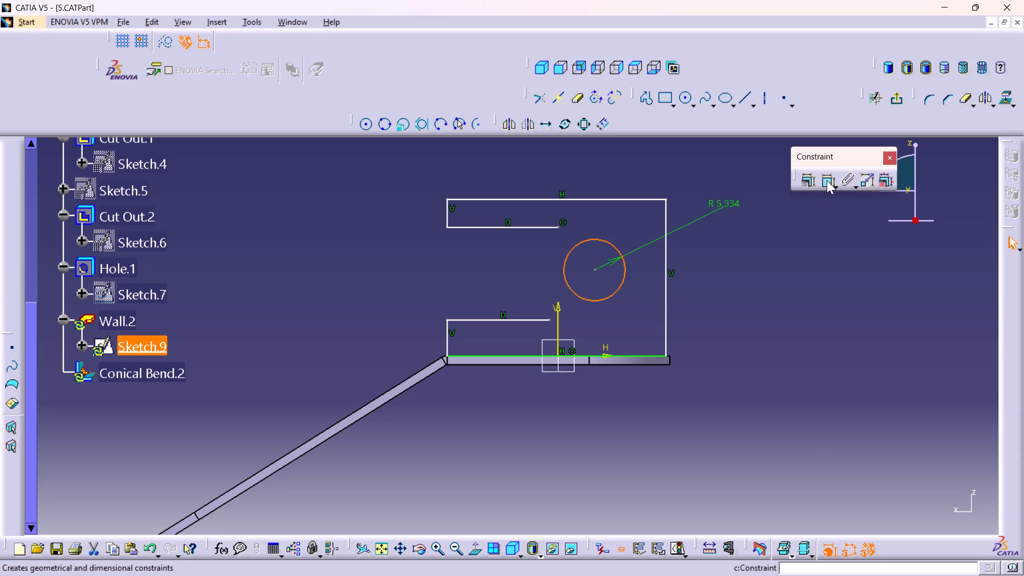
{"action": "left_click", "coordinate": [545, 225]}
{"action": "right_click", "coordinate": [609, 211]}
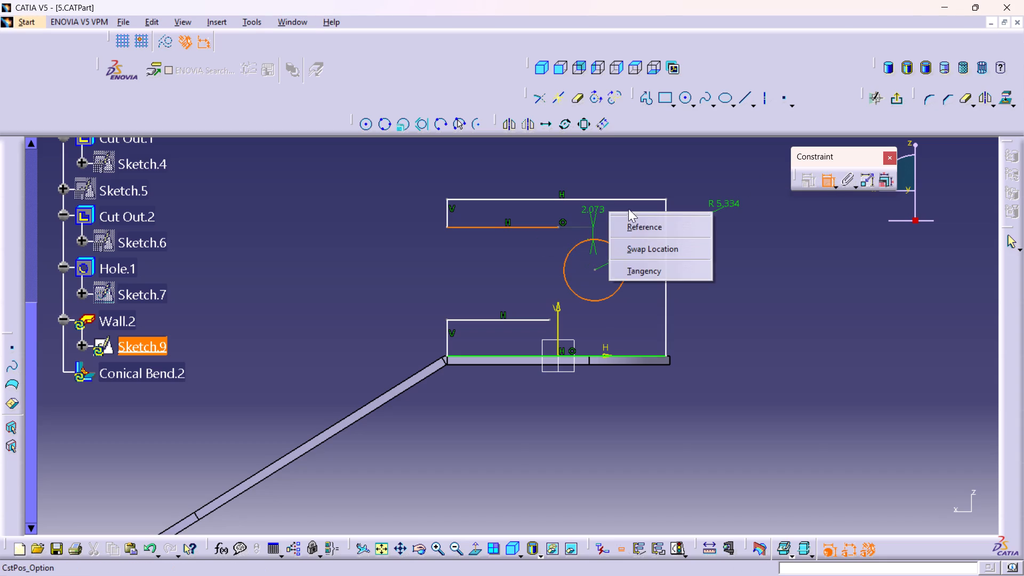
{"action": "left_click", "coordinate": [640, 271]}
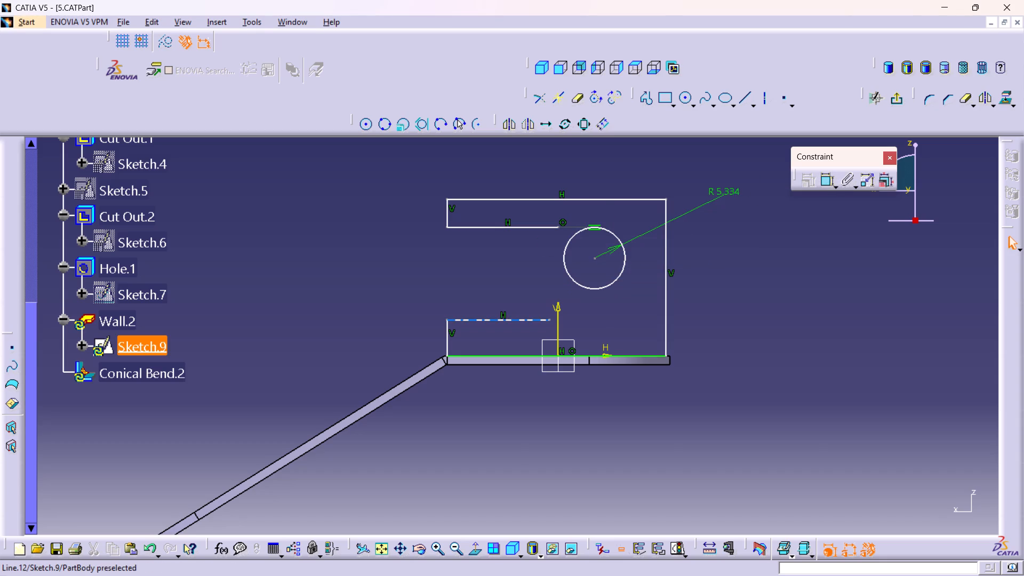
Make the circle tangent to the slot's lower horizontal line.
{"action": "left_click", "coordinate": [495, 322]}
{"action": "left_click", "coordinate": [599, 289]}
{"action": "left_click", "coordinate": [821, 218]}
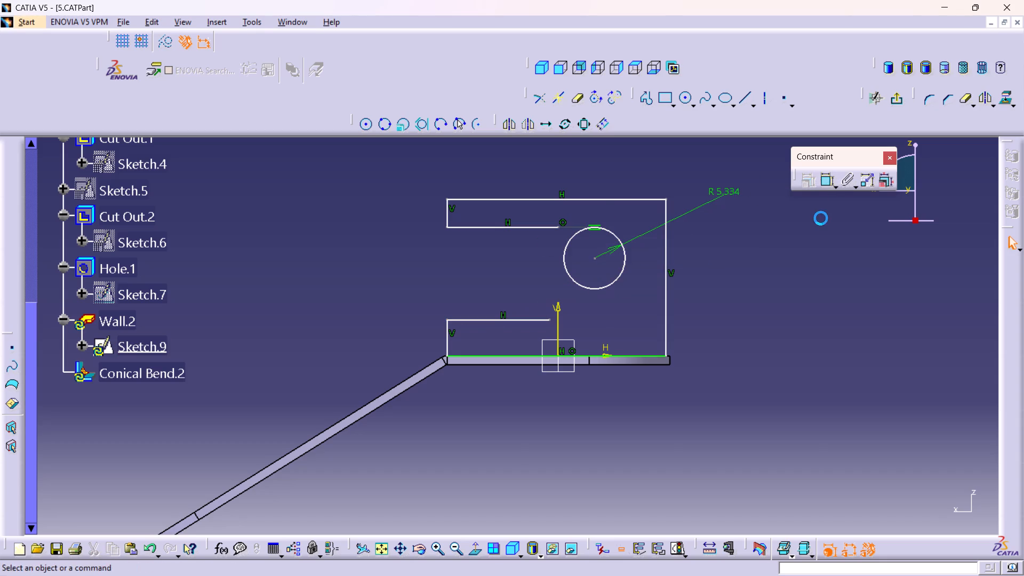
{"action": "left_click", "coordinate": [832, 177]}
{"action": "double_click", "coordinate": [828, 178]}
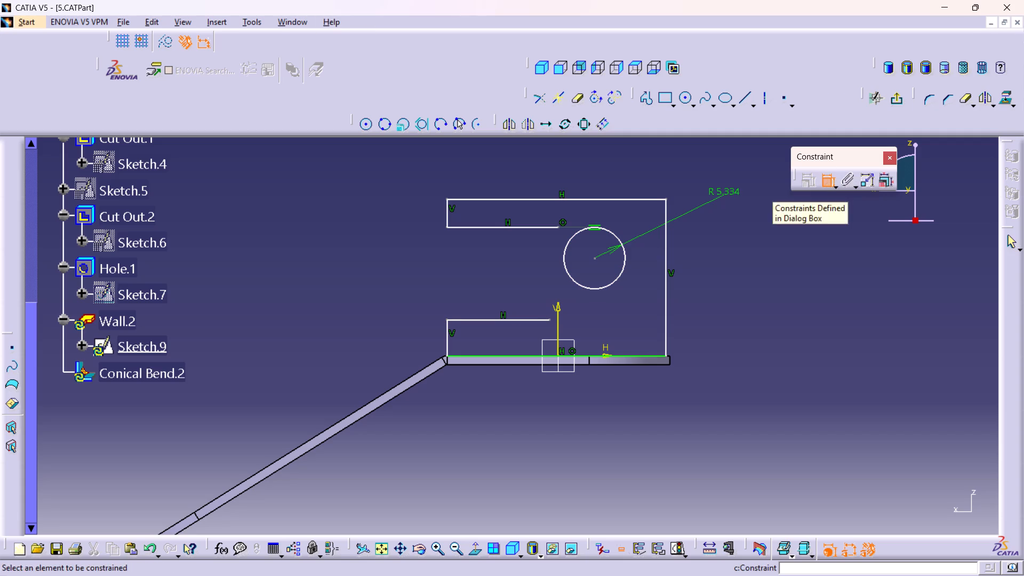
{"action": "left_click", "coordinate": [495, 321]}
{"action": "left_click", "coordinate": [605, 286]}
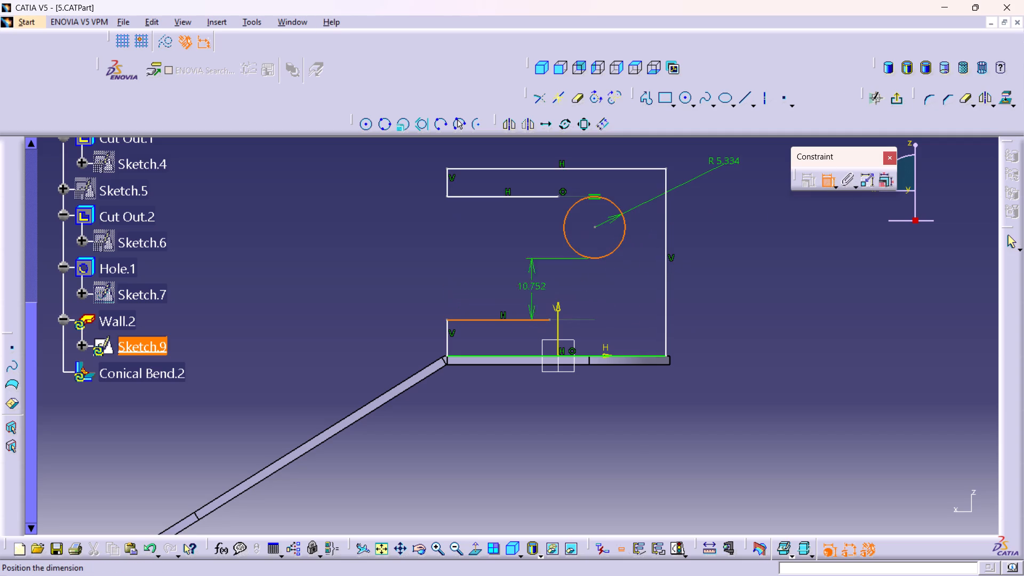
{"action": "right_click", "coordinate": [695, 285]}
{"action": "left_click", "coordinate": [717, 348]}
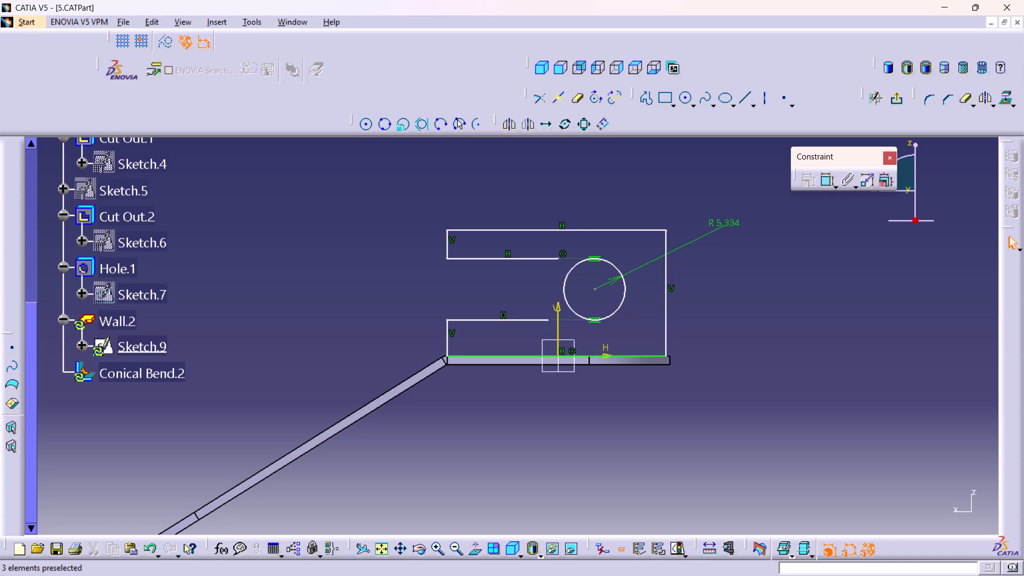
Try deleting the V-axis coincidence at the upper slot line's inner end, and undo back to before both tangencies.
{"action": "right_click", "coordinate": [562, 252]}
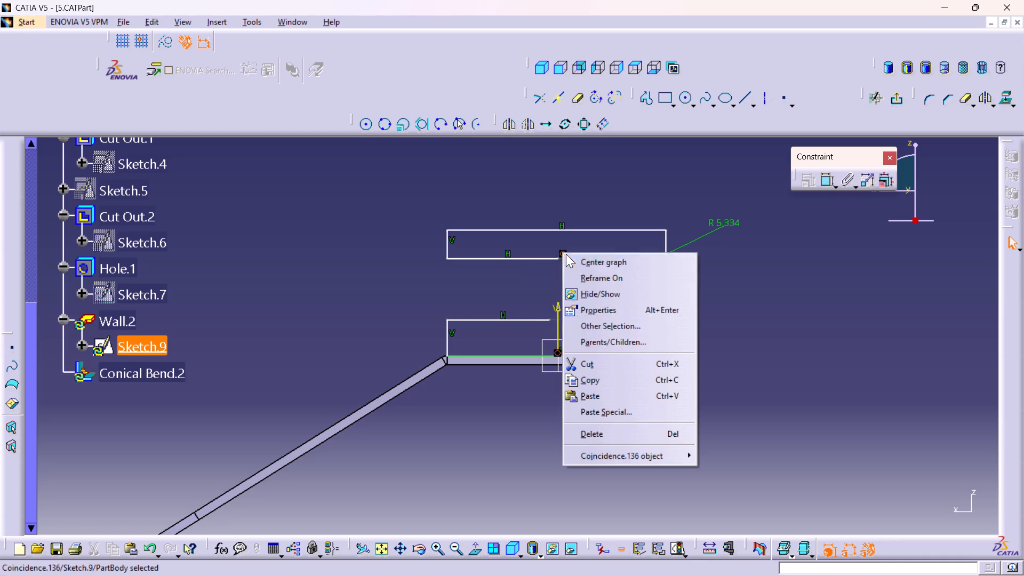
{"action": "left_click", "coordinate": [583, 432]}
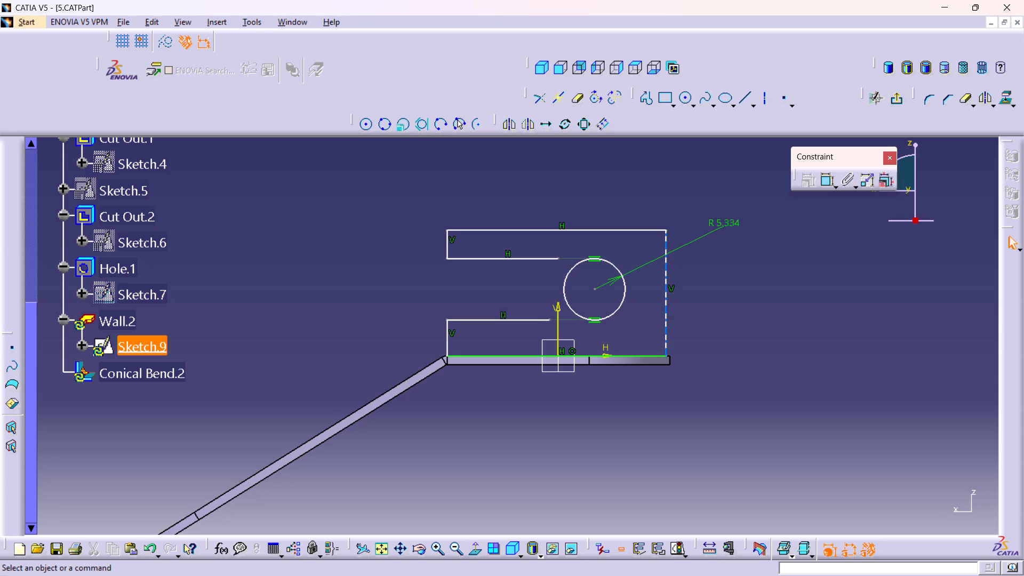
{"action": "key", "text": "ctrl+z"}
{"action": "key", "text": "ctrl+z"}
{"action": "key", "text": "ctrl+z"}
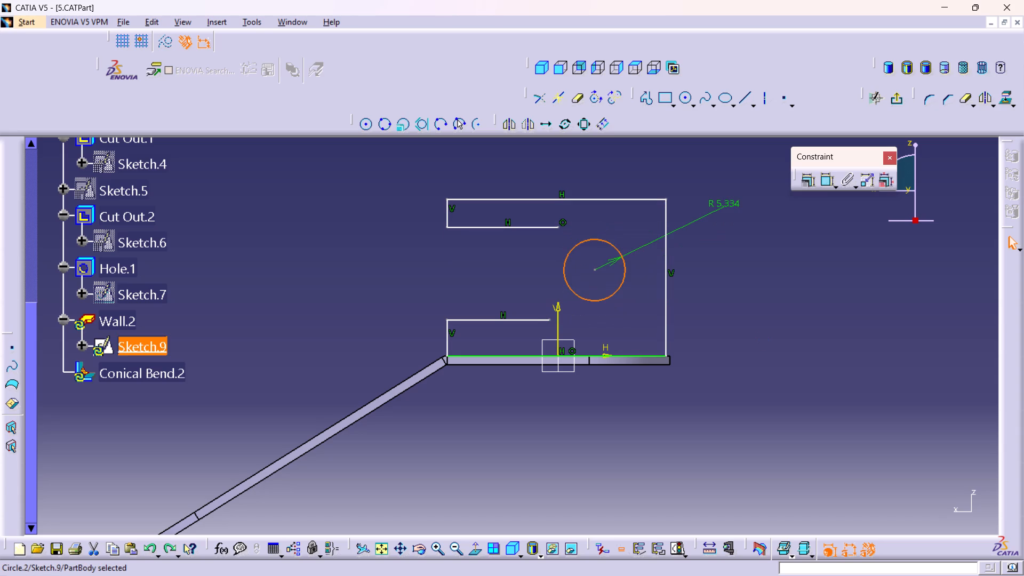
Delete the coincidence constraint that ties the upper slot line's inner endpoint to the V axis.
{"action": "left_click", "coordinate": [530, 259]}
{"action": "left_click", "coordinate": [558, 228]}
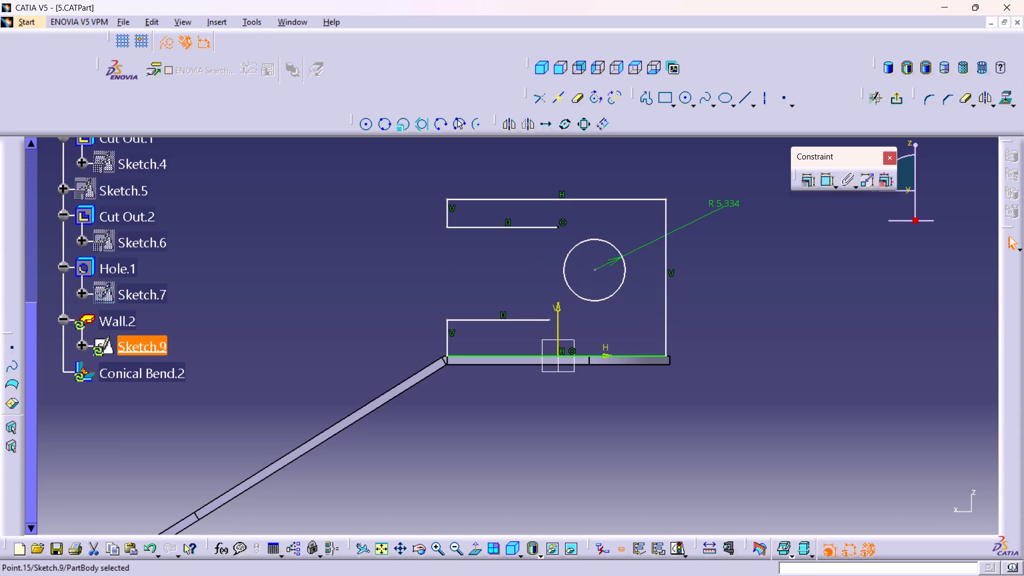
{"action": "left_click", "coordinate": [575, 245]}
{"action": "right_click", "coordinate": [591, 227]}
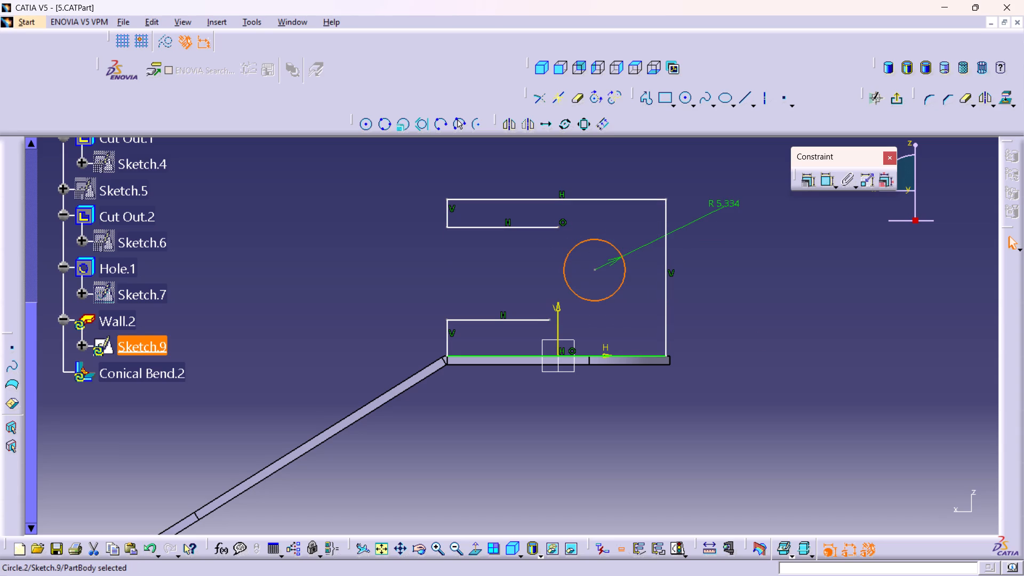
{"action": "left_click", "coordinate": [773, 225]}
{"action": "double_click", "coordinate": [825, 181]}
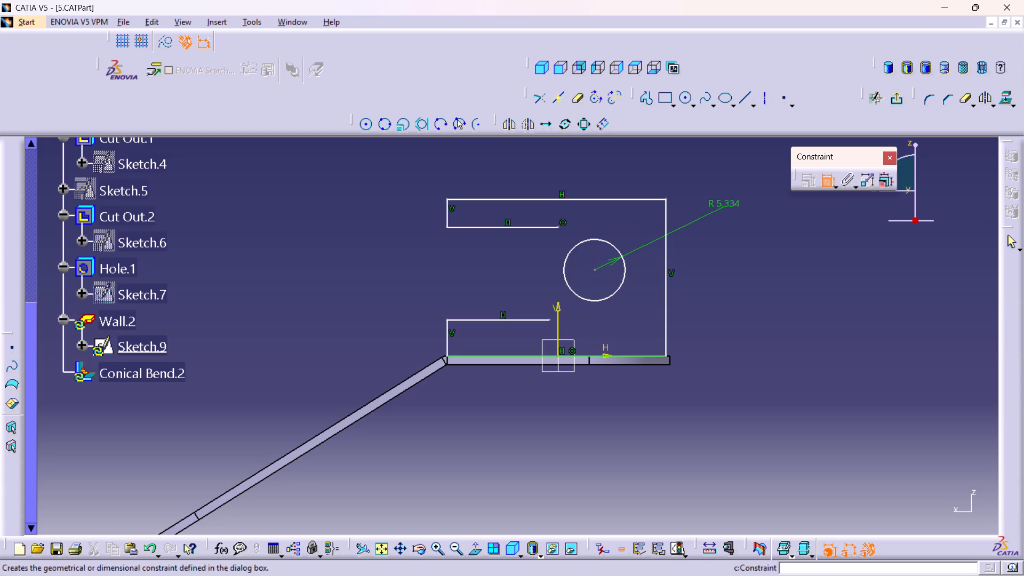
{"action": "right_click", "coordinate": [565, 220]}
{"action": "left_click", "coordinate": [592, 333]}
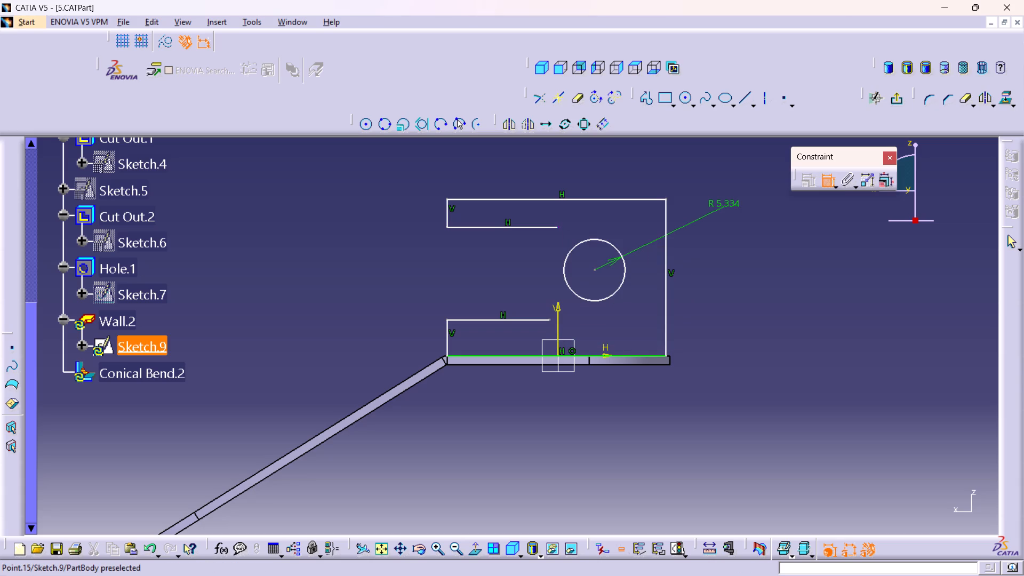
Constrain the inner endpoints of the upper and lower slot lines to be coincident with the circle.
{"action": "left_click", "coordinate": [558, 227]}
{"action": "left_click", "coordinate": [583, 240]}
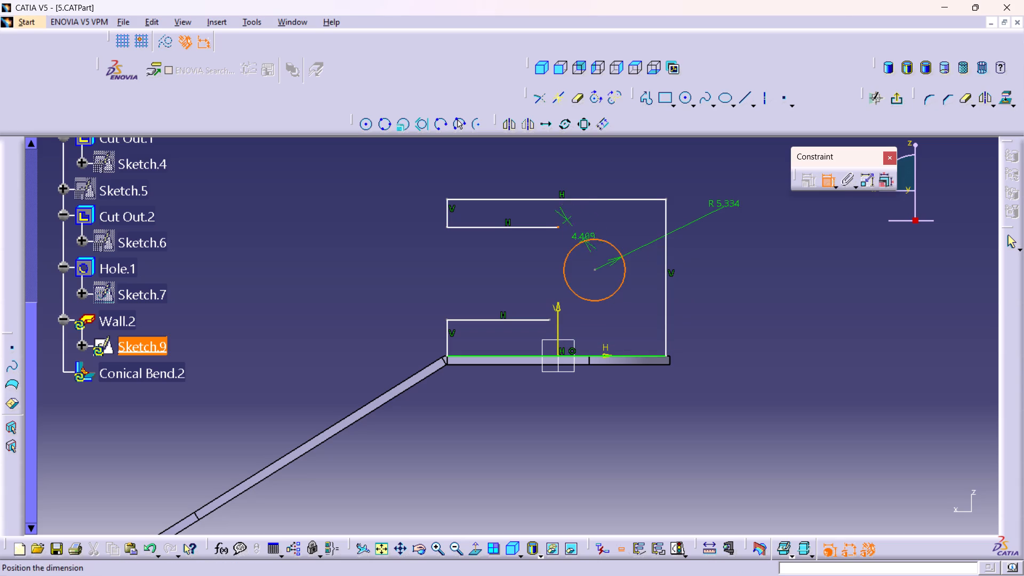
{"action": "right_click", "coordinate": [606, 218]}
{"action": "left_click", "coordinate": [635, 330]}
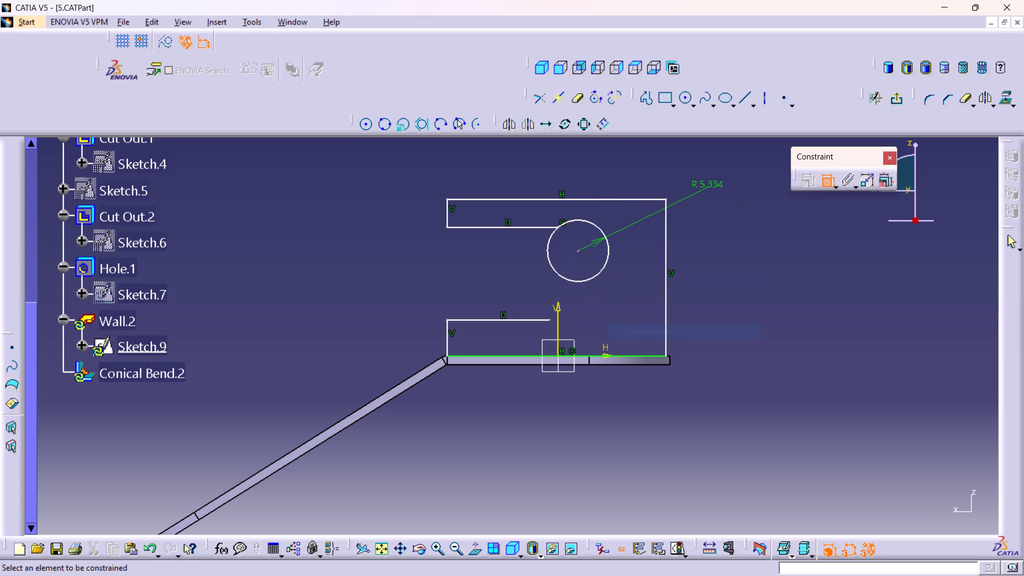
{"action": "left_click", "coordinate": [550, 319]}
{"action": "left_click", "coordinate": [580, 280]}
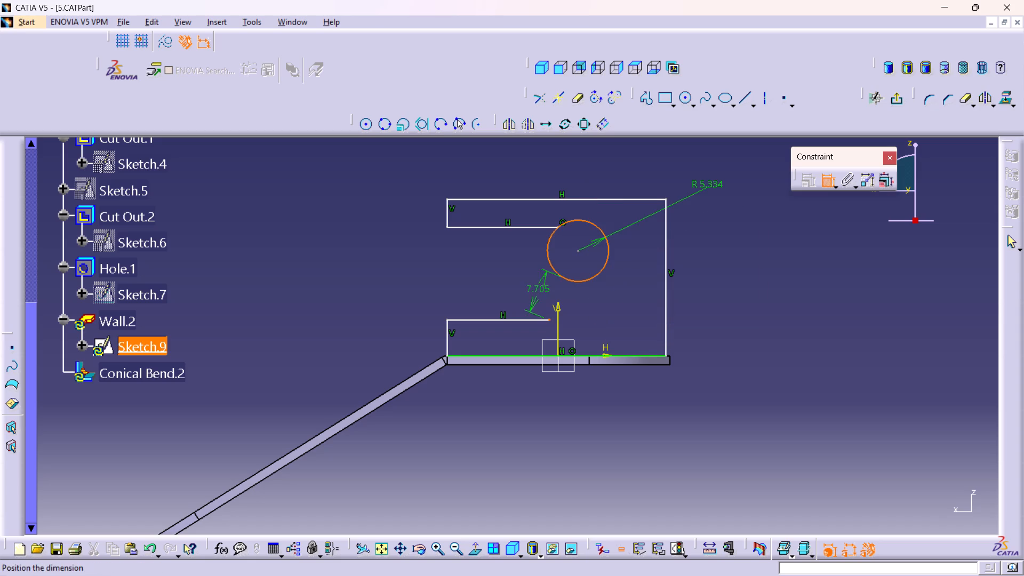
{"action": "right_click", "coordinate": [714, 285]}
{"action": "left_click", "coordinate": [733, 398]}
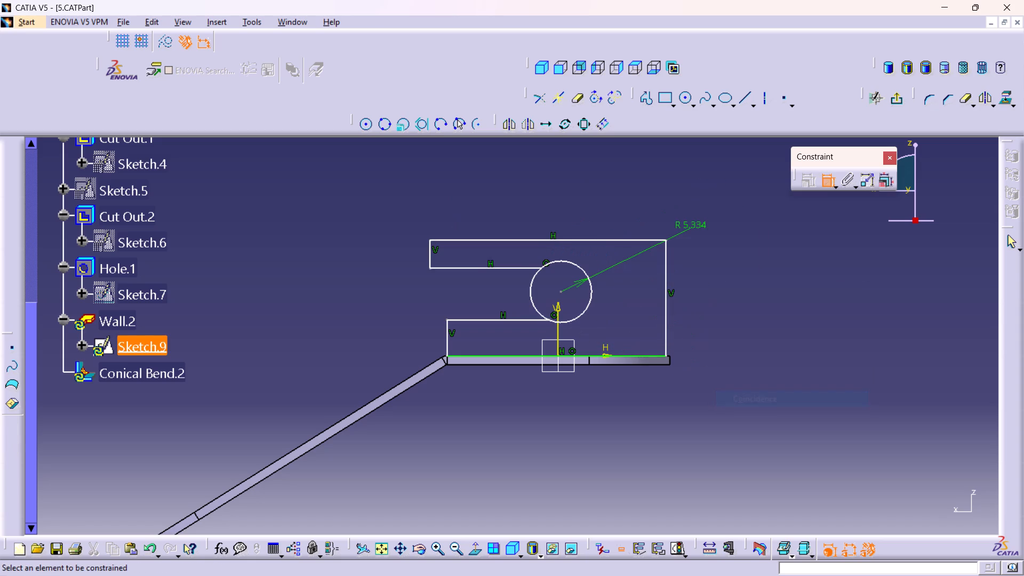
Apply tangency constraints between the circle and both the upper and lower horizontal slot lines.
{"action": "left_click", "coordinate": [521, 266]}
{"action": "left_click", "coordinate": [569, 261]}
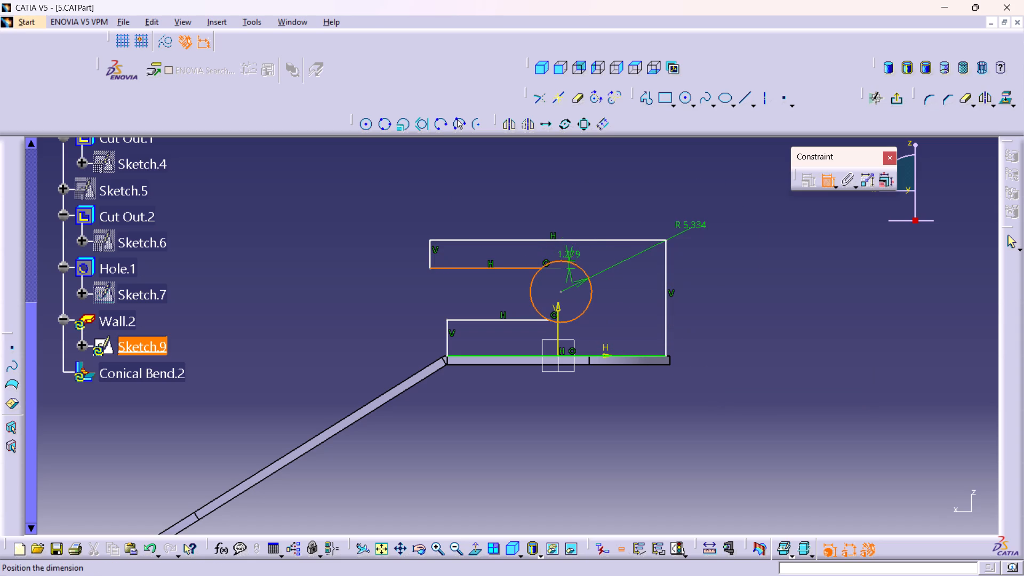
{"action": "right_click", "coordinate": [590, 213]}
{"action": "left_click", "coordinate": [653, 268]}
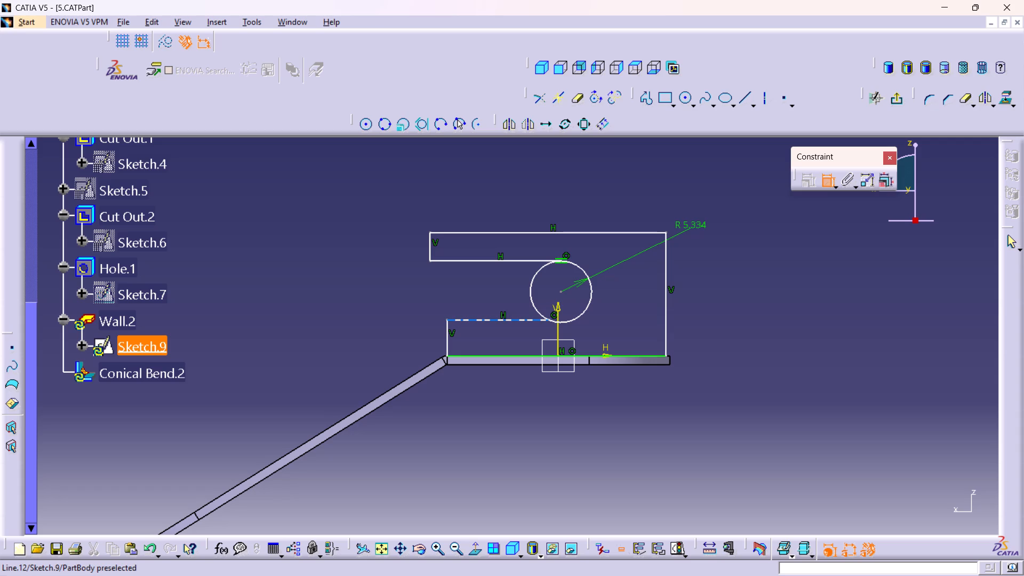
{"action": "left_click", "coordinate": [521, 319]}
{"action": "left_click", "coordinate": [581, 313]}
{"action": "right_click", "coordinate": [731, 293]}
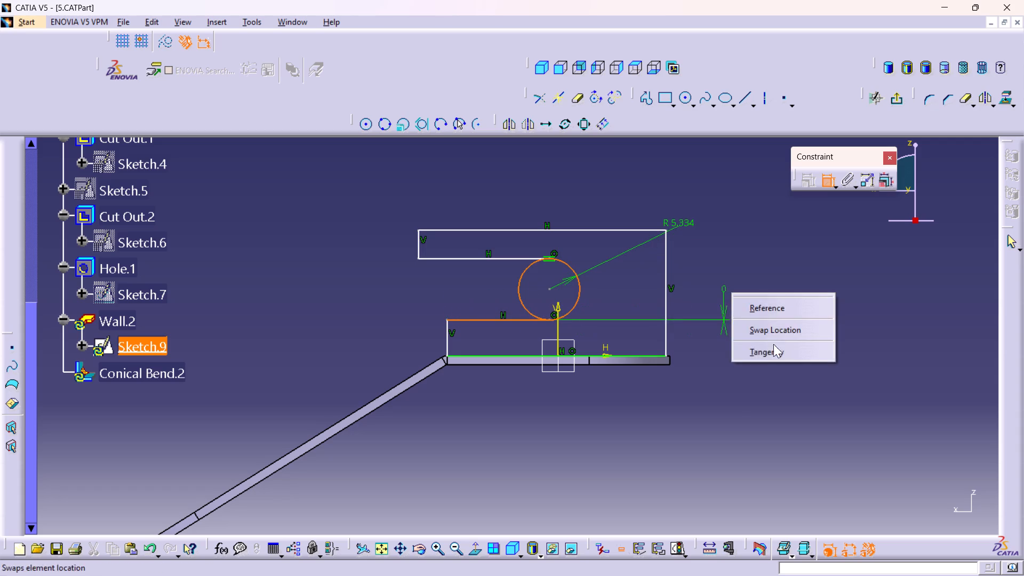
{"action": "left_click", "coordinate": [766, 352]}
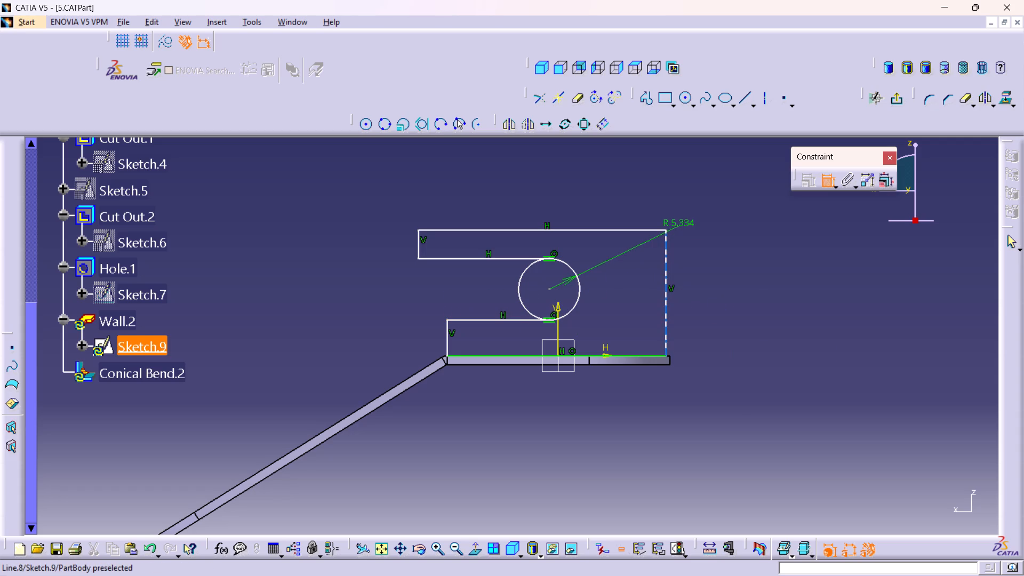
Dimension the profile's full-height vertical line on the closed side and set its length to 21.1954 mm.
{"action": "left_click", "coordinate": [669, 313]}
{"action": "left_click", "coordinate": [730, 306]}
{"action": "double_click", "coordinate": [722, 301]}
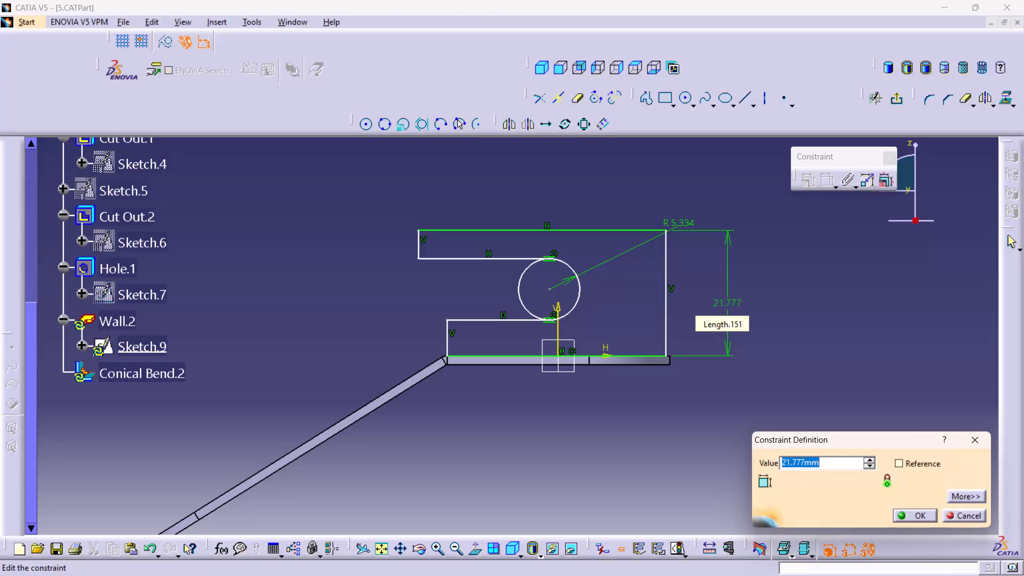
{"action": "type", "text": "21"}
{"action": "key", "text": "period"}
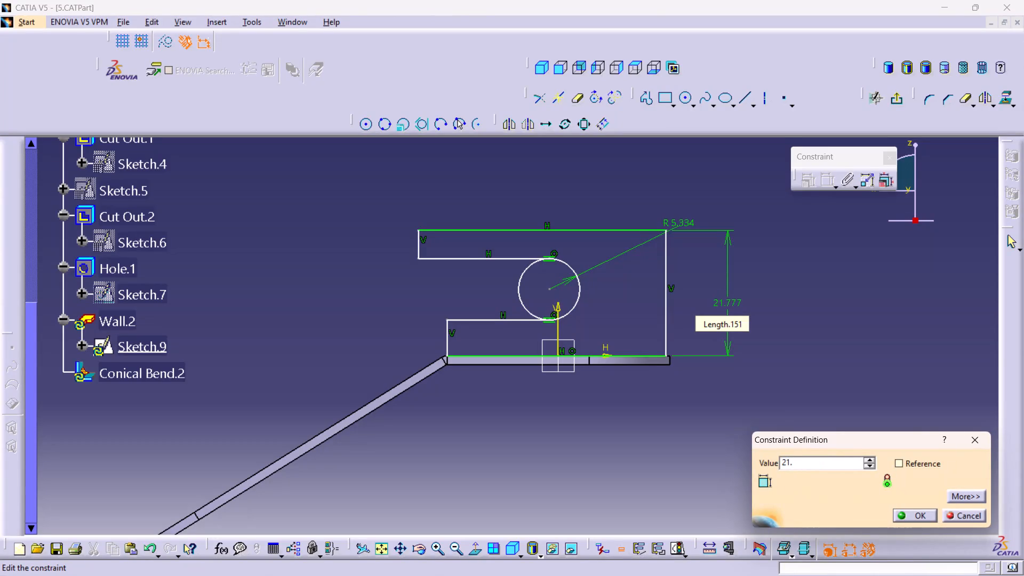
{"action": "key", "text": "1"}
{"action": "type", "text": "954"}
{"action": "key", "text": "Return"}
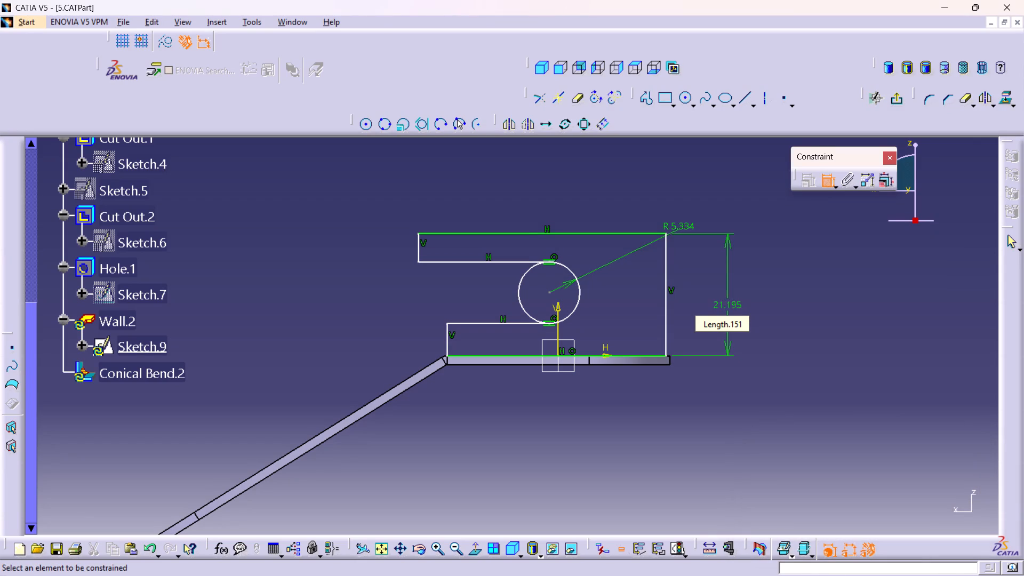
Constrain the profile's full-height vertical line to be coincident with the end edge of the horizontal plate.
{"action": "middle_click_drag", "start_coordinate": [664, 374], "coordinate": [667, 265]}
{"action": "right_click", "coordinate": [664, 374]}
{"action": "middle_click_drag", "start_coordinate": [738, 333], "coordinate": [466, 314]}
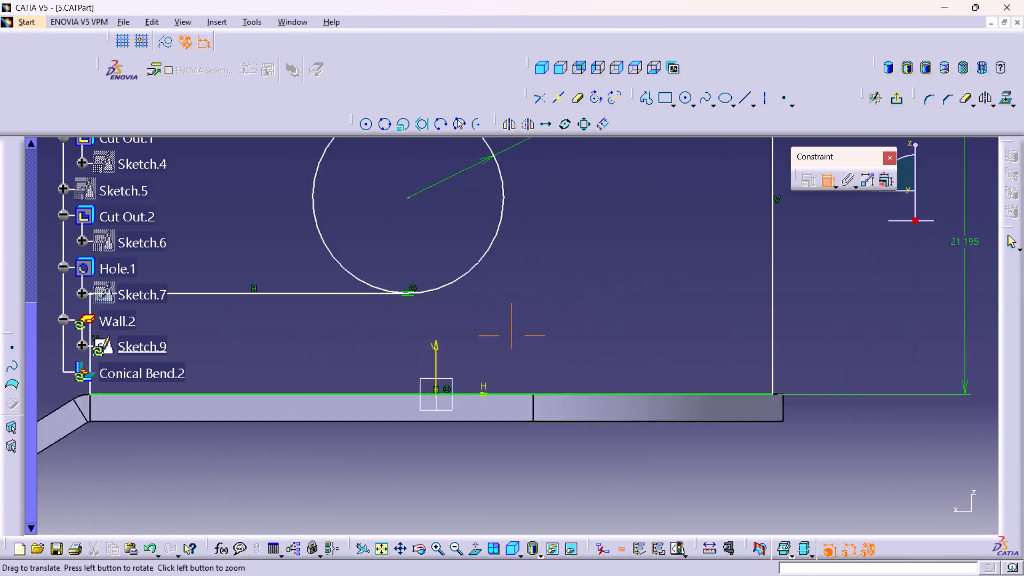
{"action": "middle_click_drag", "start_coordinate": [466, 314], "coordinate": [453, 309]}
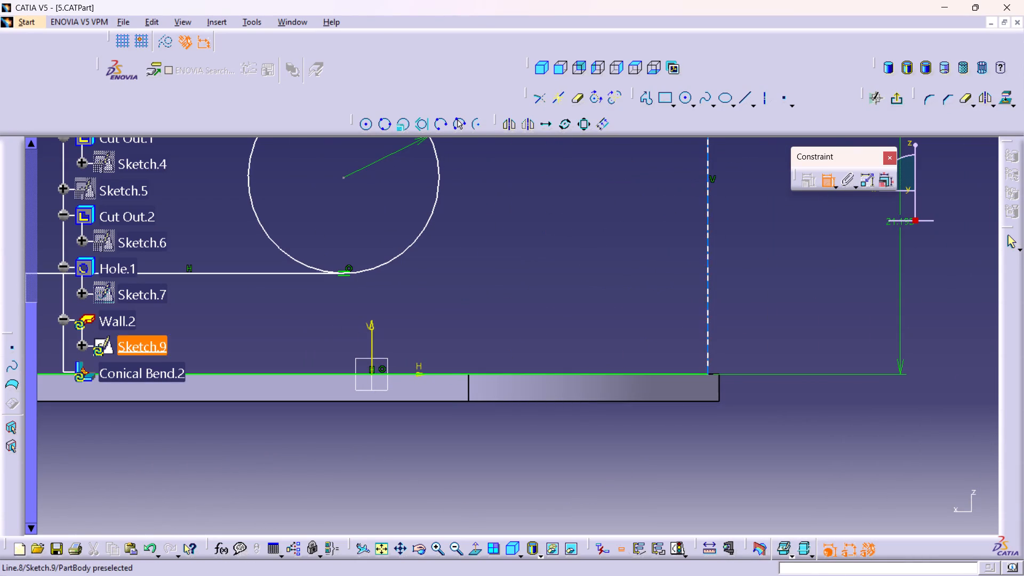
{"action": "left_click", "coordinate": [709, 349]}
{"action": "left_click", "coordinate": [721, 389]}
{"action": "right_click", "coordinate": [761, 337]}
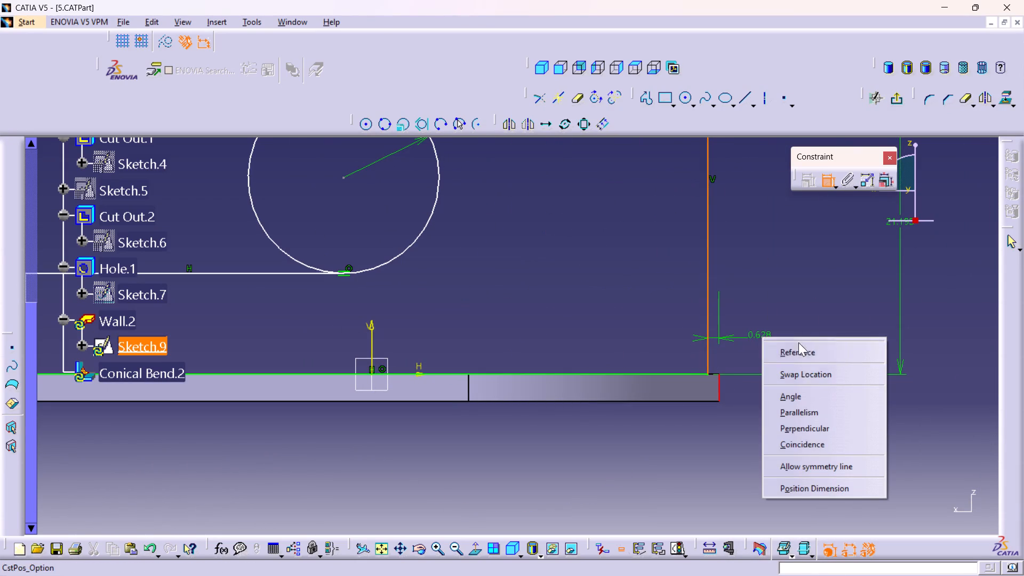
{"action": "left_click", "coordinate": [797, 444]}
Dimension the vertical distance from the circle's centre to the profile's top line and set it to 12.7 mm.
{"action": "middle_click_drag", "start_coordinate": [665, 329], "coordinate": [681, 424]}
{"action": "right_click", "coordinate": [665, 329]}
{"action": "middle_click_drag", "start_coordinate": [455, 297], "coordinate": [514, 372]}
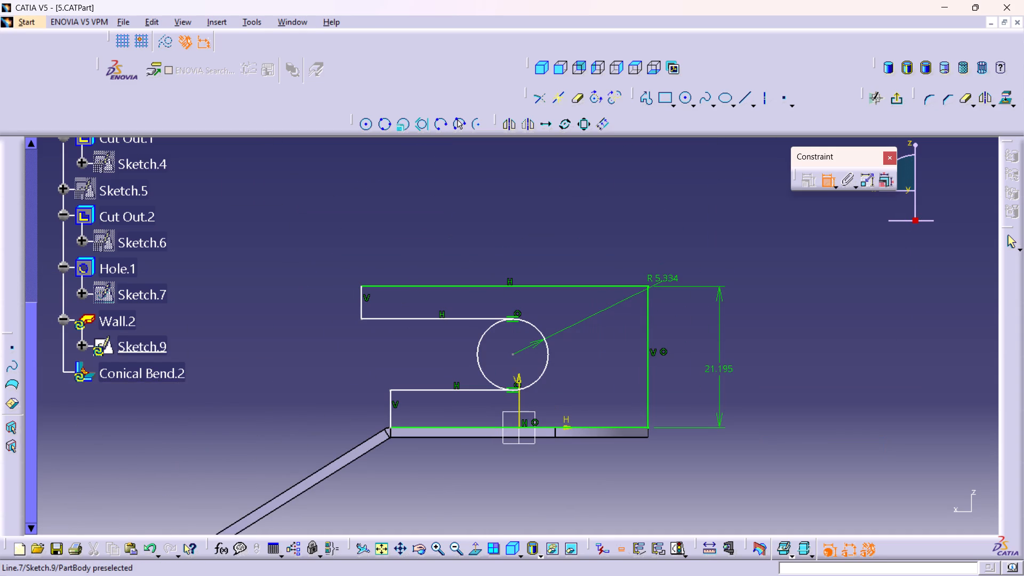
{"action": "left_click", "coordinate": [514, 355]}
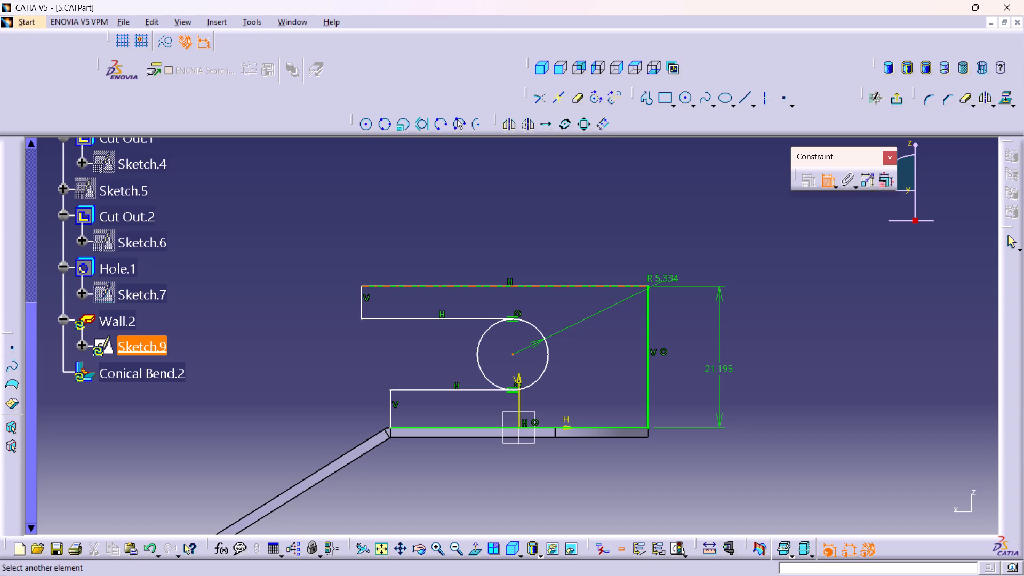
{"action": "left_click_drag", "start_coordinate": [526, 283], "coordinate": [521, 286]}
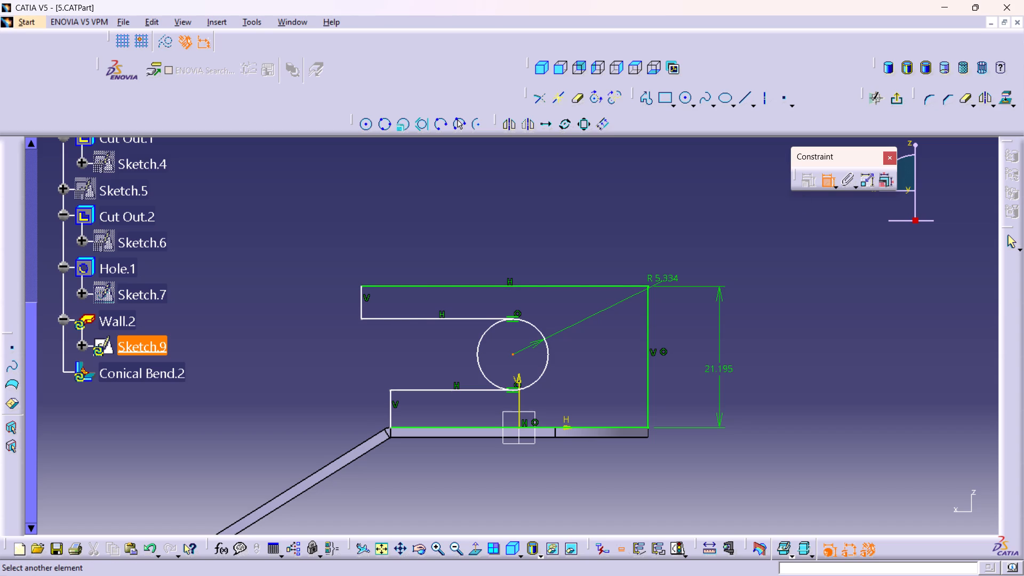
{"action": "left_click_drag", "start_coordinate": [525, 284], "coordinate": [517, 290]}
{"action": "left_click", "coordinate": [306, 301]}
{"action": "double_click", "coordinate": [302, 296]}
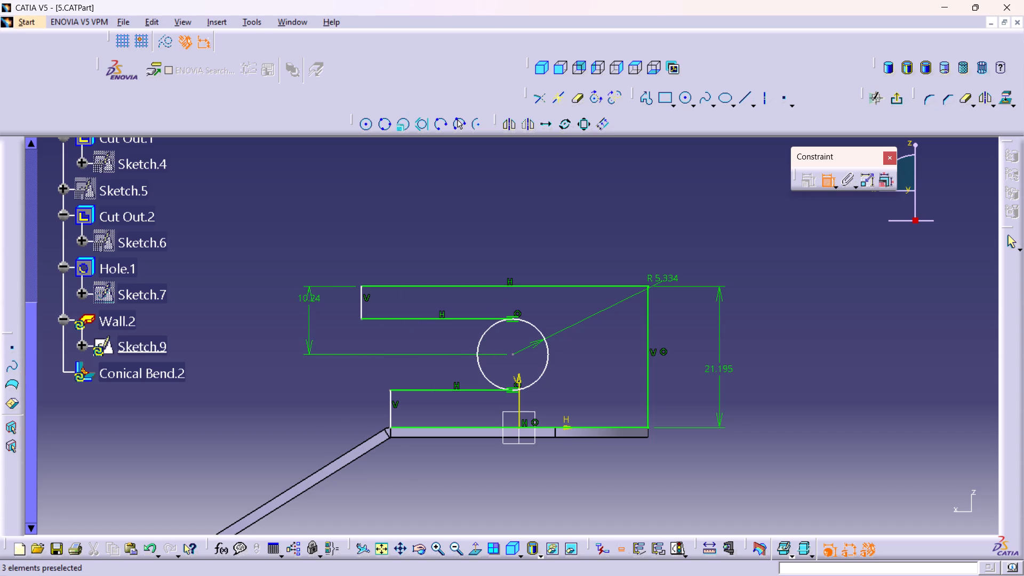
{"action": "type", "text": "12.7"}
{"action": "key", "text": "Return"}
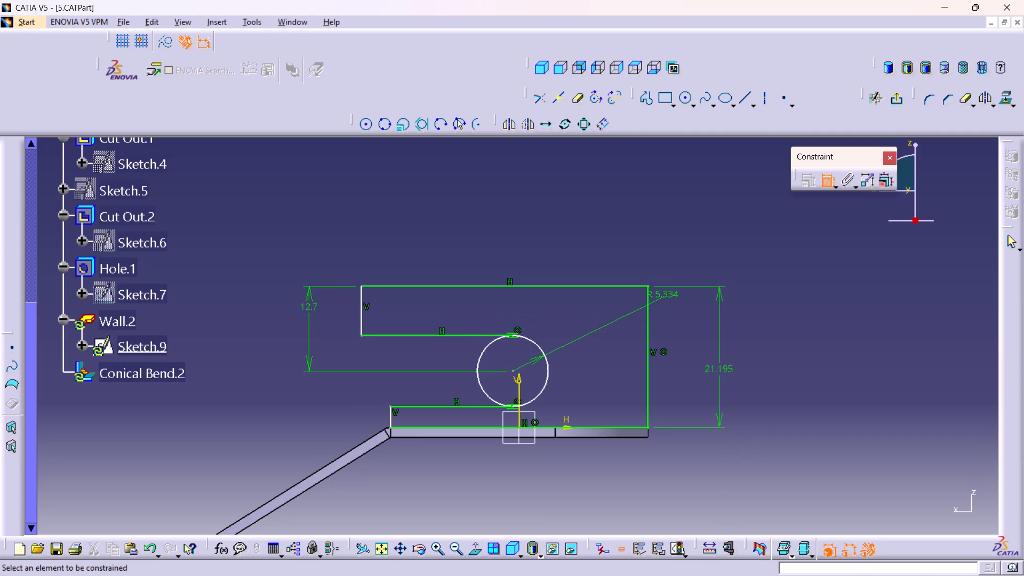
Dimension the horizontal distance from the circle's centre to the upper short vertical line and set it to 25.4 mm.
{"action": "middle_click_drag", "start_coordinate": [582, 371], "coordinate": [590, 316]}
{"action": "right_click_drag", "start_coordinate": [582, 371], "coordinate": [586, 338]}
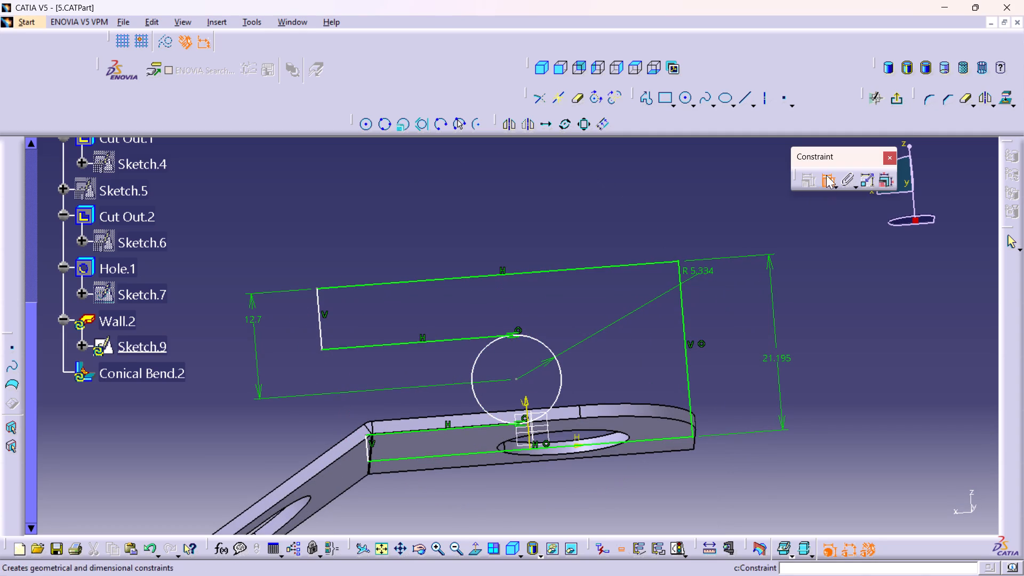
{"action": "left_click", "coordinate": [479, 549]}
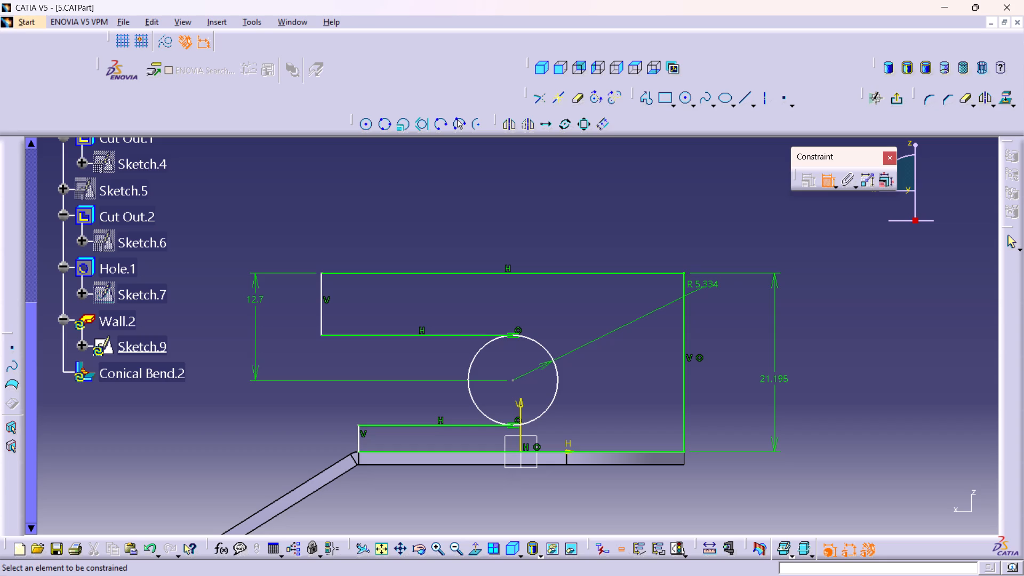
{"action": "left_click", "coordinate": [514, 379]}
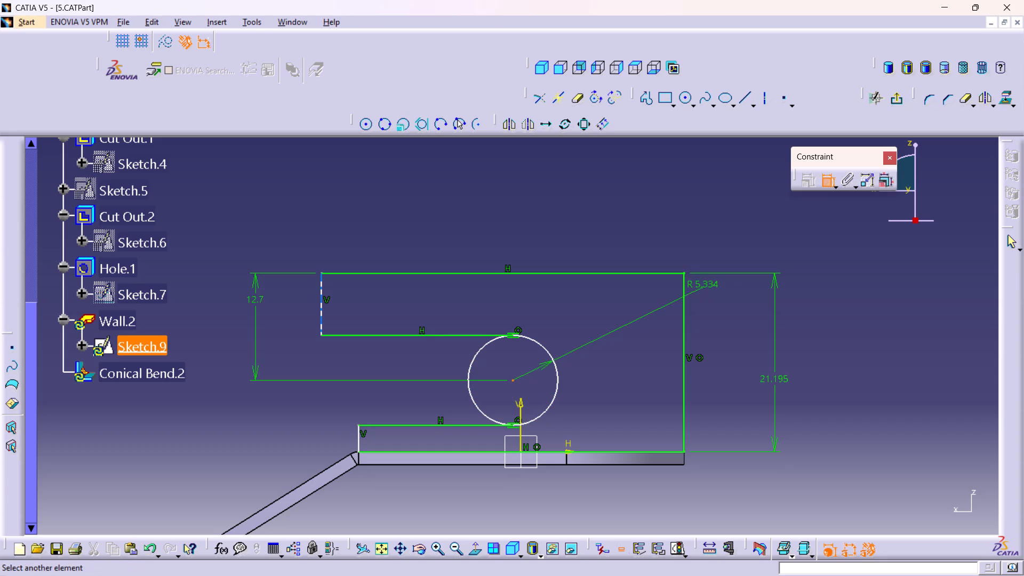
{"action": "left_click", "coordinate": [321, 288]}
{"action": "left_click", "coordinate": [430, 225]}
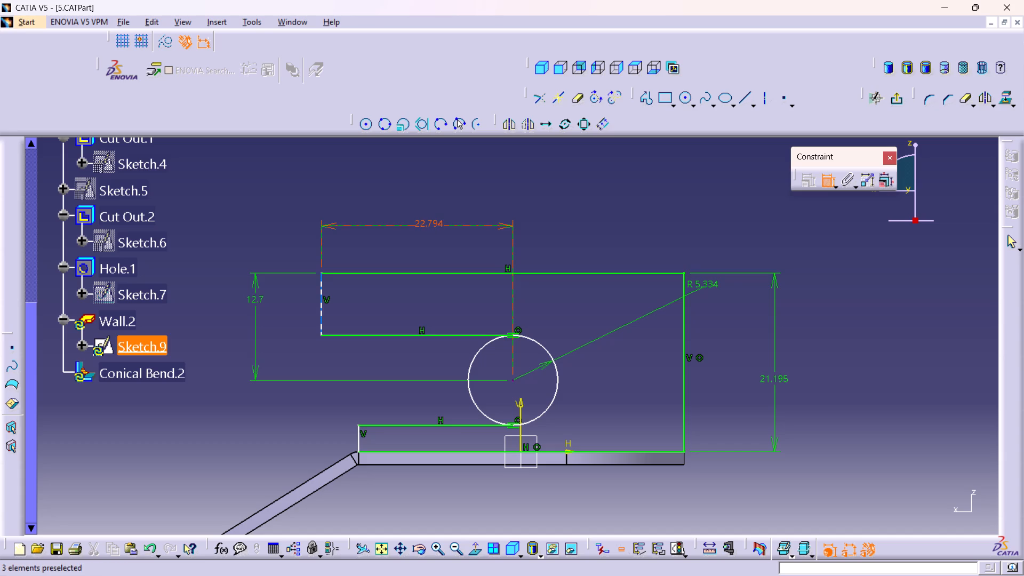
{"action": "double_click", "coordinate": [426, 217]}
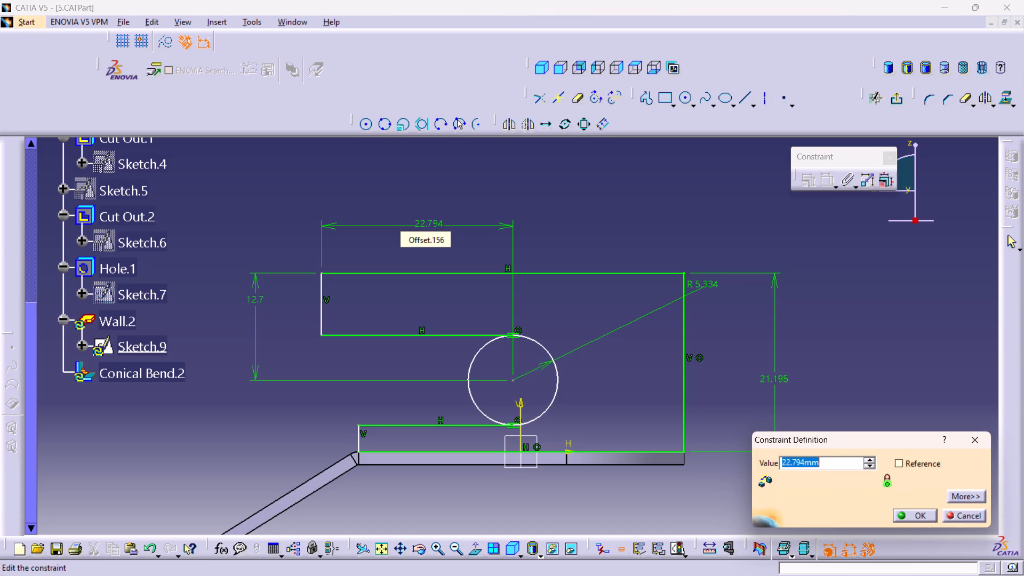
{"action": "type", "text": "25"}
{"action": "key", "text": "period"}
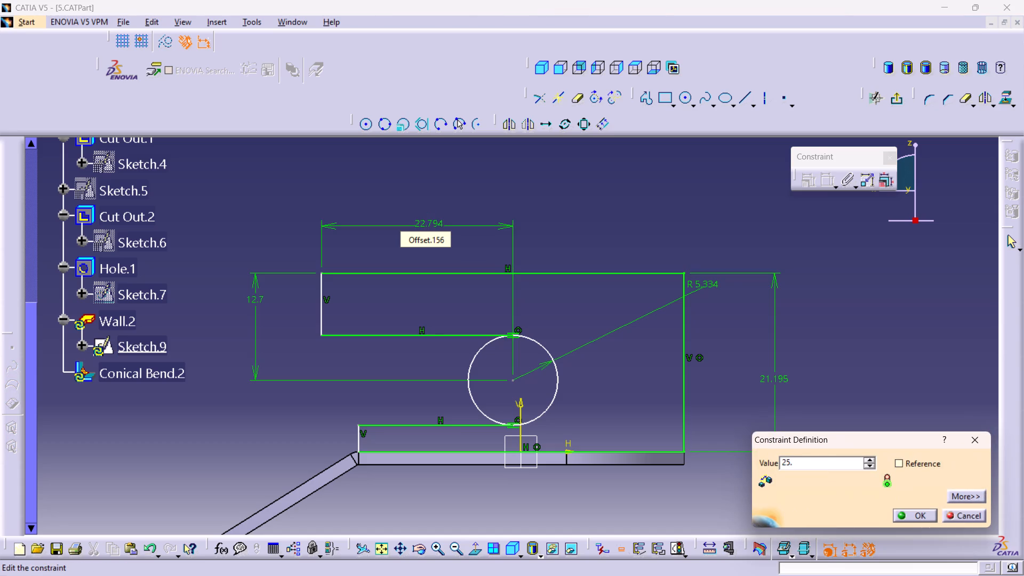
{"action": "key", "text": "4"}
{"action": "key", "text": "Return"}
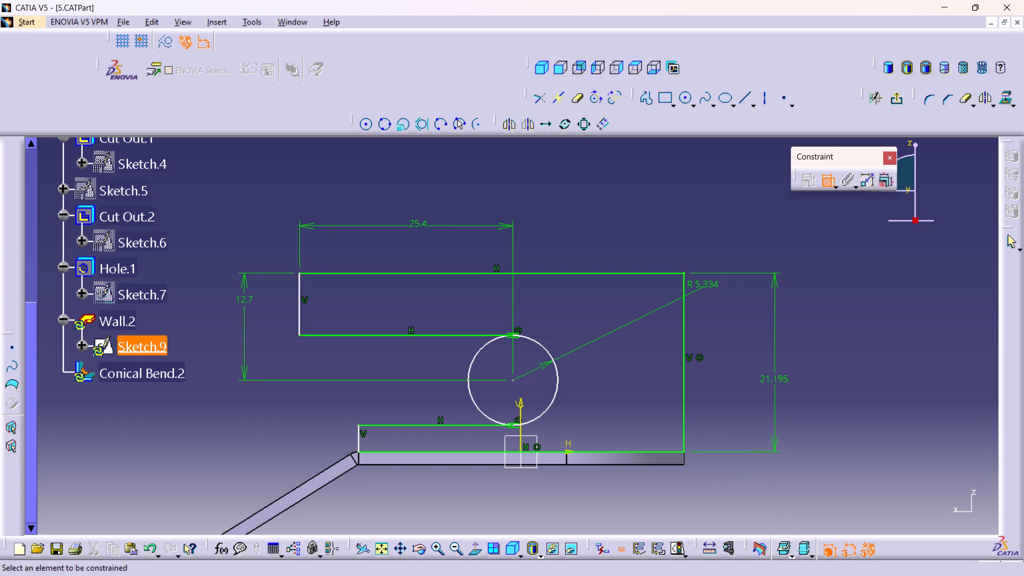
Constrain the upper short vertical line to be coincident with the plate's edge at the cylindrical bend.
{"action": "left_click", "coordinate": [358, 458]}
{"action": "left_click_drag", "start_coordinate": [299, 291], "coordinate": [299, 286]}
{"action": "right_click", "coordinate": [281, 168]}
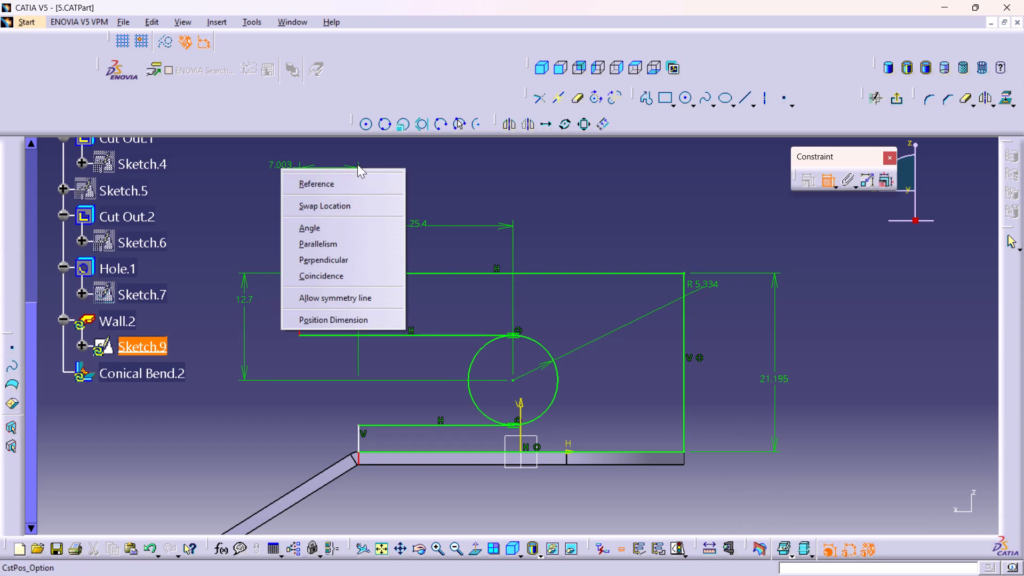
{"action": "left_click", "coordinate": [325, 275]}
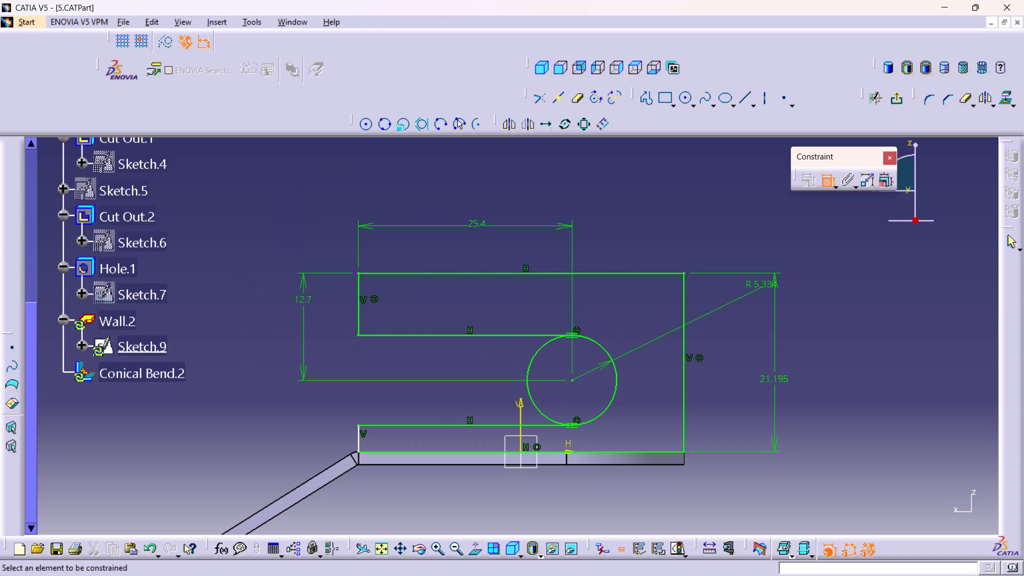
Constrain the lower short vertical line to be coincident with the plate's edge at the cylindrical bend.
{"action": "middle_click_drag", "start_coordinate": [470, 382], "coordinate": [484, 317]}
{"action": "left_click", "coordinate": [372, 373]}
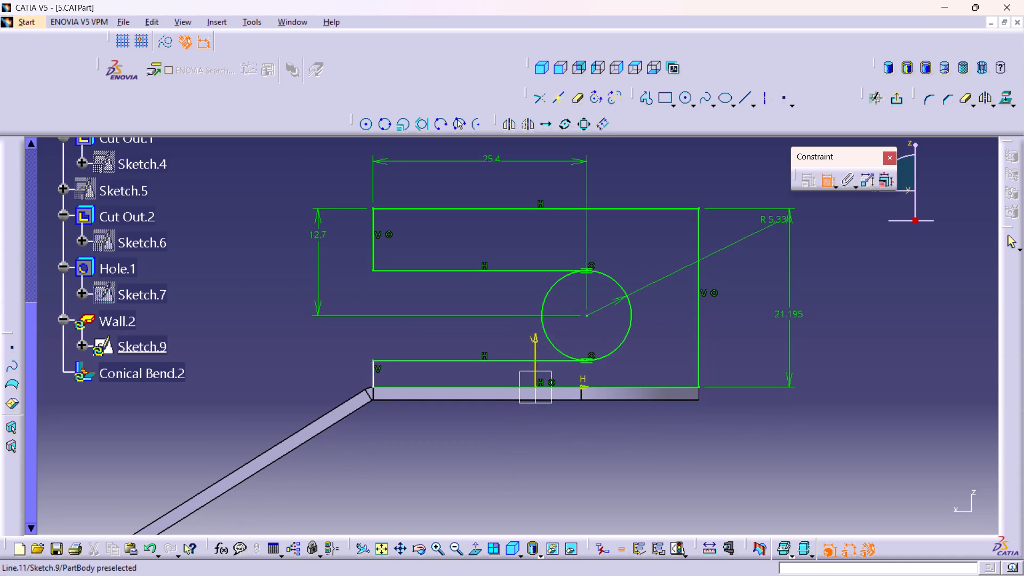
{"action": "middle_click_drag", "start_coordinate": [372, 400], "coordinate": [379, 299]}
{"action": "right_click", "coordinate": [372, 400]}
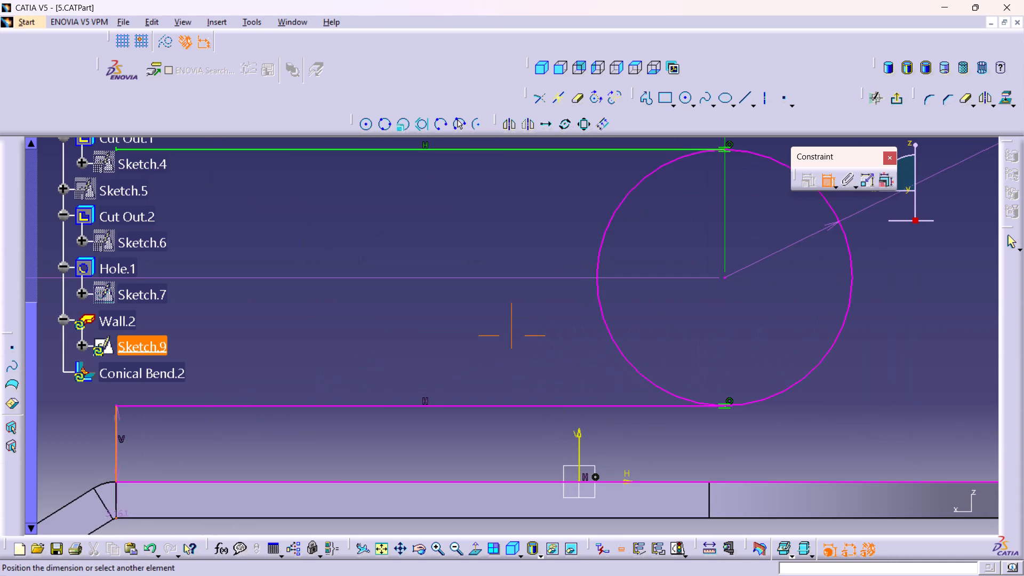
{"action": "middle_click", "coordinate": [339, 298]}
{"action": "middle_click_drag", "start_coordinate": [300, 417], "coordinate": [331, 308]}
{"action": "scroll", "coordinate": [309, 389], "scroll_direction": "up", "scroll_amount": 1}
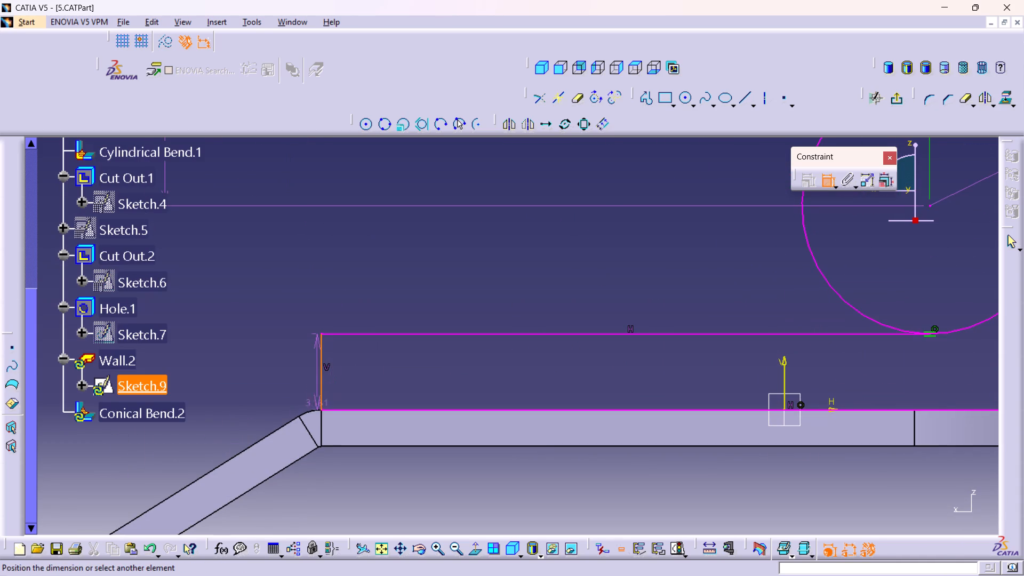
{"action": "left_click", "coordinate": [323, 432]}
{"action": "right_click", "coordinate": [284, 357]}
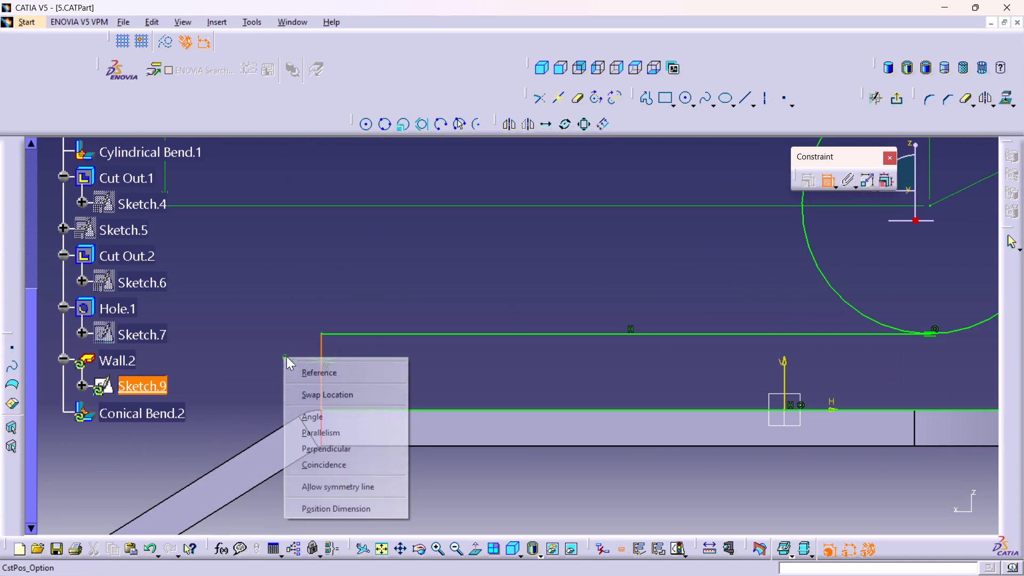
{"action": "left_click", "coordinate": [318, 469]}
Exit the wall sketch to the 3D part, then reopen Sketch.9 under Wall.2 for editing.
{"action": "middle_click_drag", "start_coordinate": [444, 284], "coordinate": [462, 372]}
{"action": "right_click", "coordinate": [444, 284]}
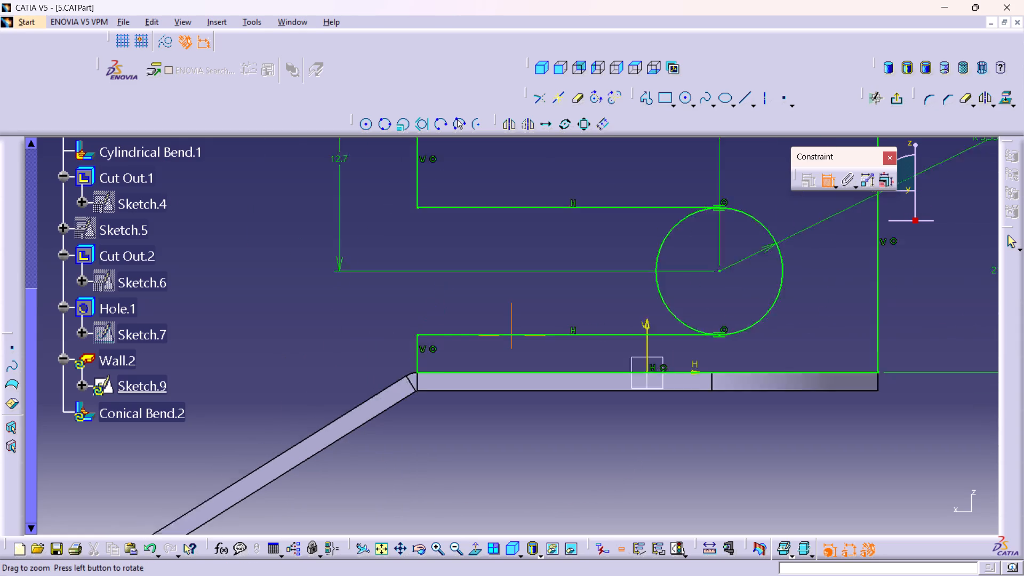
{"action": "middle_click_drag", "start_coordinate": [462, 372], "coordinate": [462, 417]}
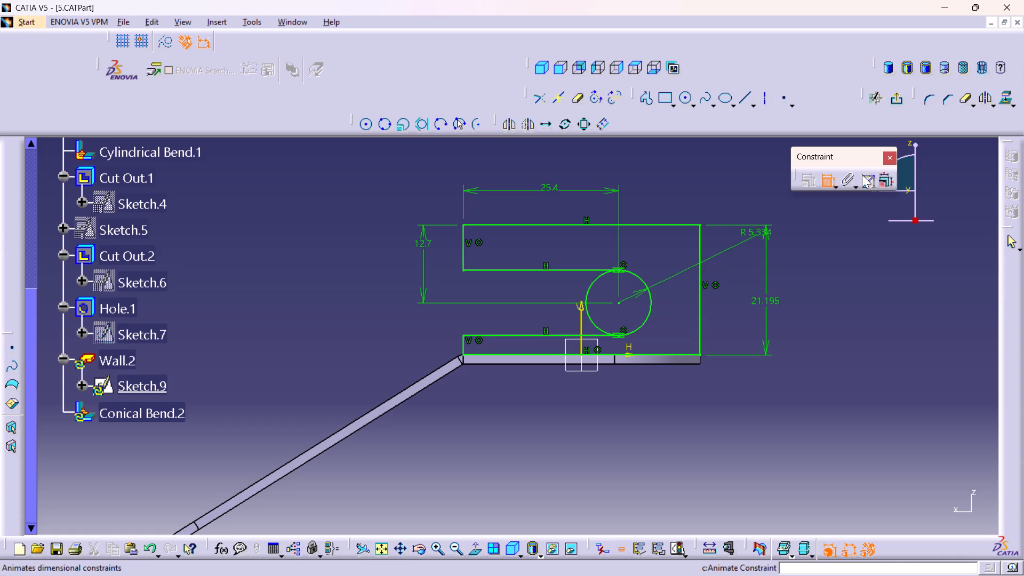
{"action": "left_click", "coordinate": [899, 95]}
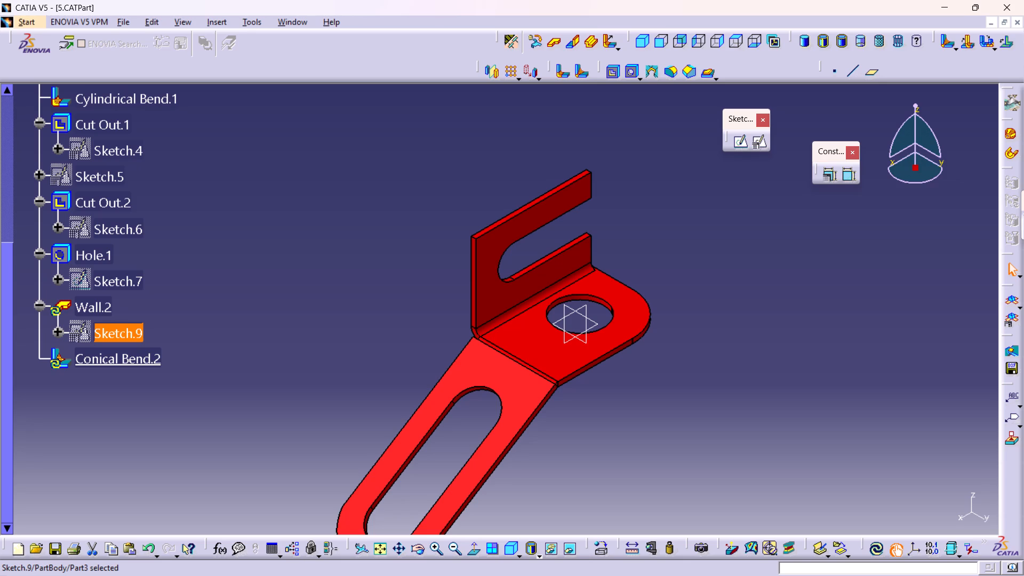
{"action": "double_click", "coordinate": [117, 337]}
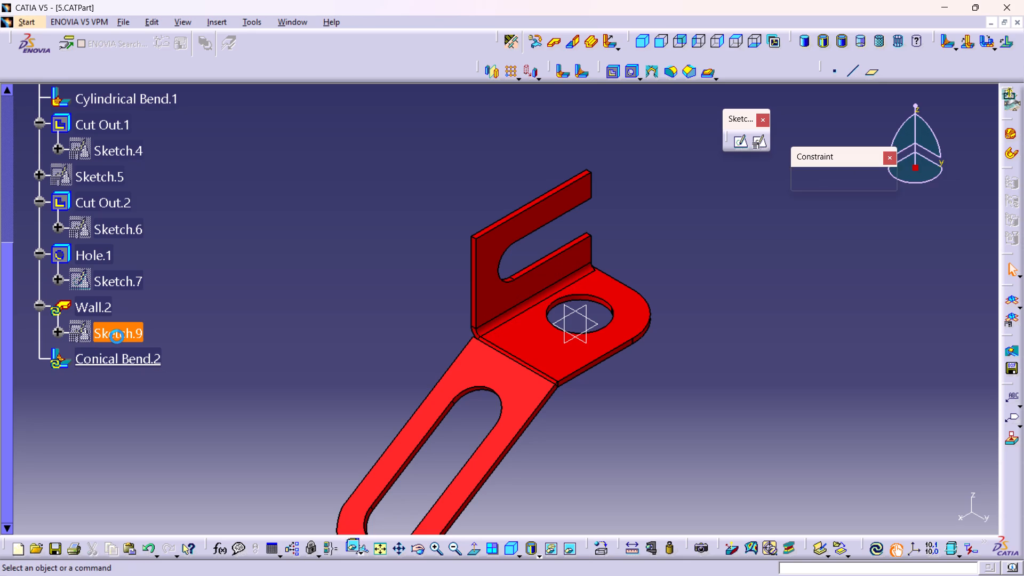
Set the length of the profile's full-height vertical line to 27.1984 mm.
{"action": "middle_click_drag", "start_coordinate": [539, 407], "coordinate": [541, 374]}
{"action": "right_click", "coordinate": [539, 407]}
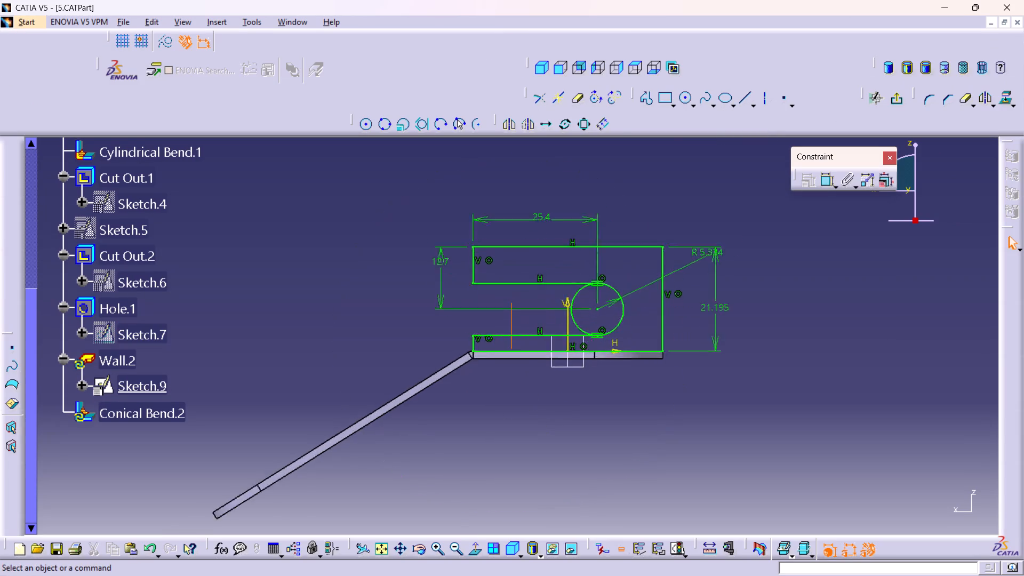
{"action": "middle_click_drag", "start_coordinate": [541, 374], "coordinate": [541, 323]}
{"action": "middle_click_drag", "start_coordinate": [606, 412], "coordinate": [589, 365]}
{"action": "right_click", "coordinate": [606, 412]}
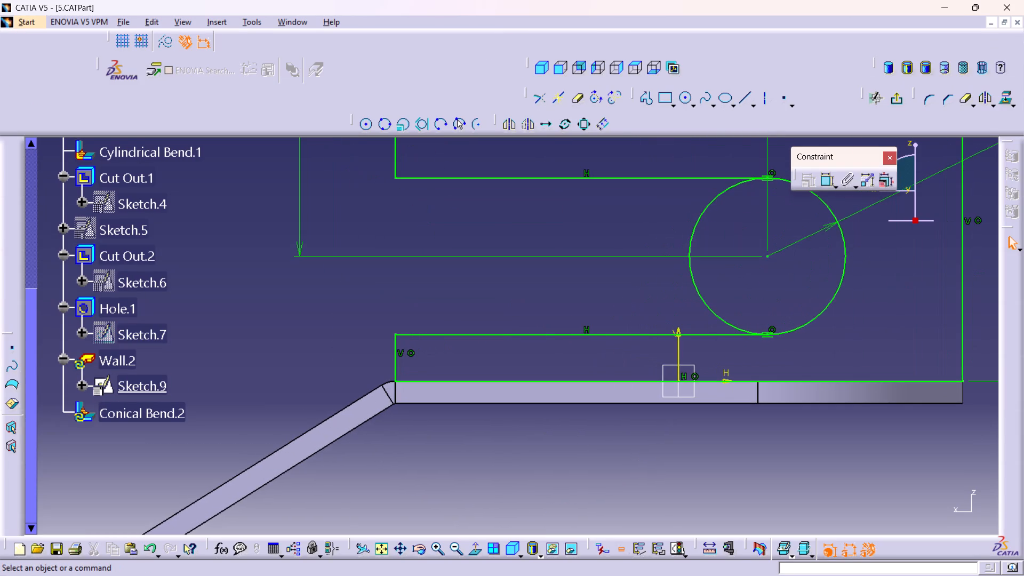
{"action": "middle_click_drag", "start_coordinate": [500, 467], "coordinate": [509, 518]}
{"action": "right_click", "coordinate": [500, 467]}
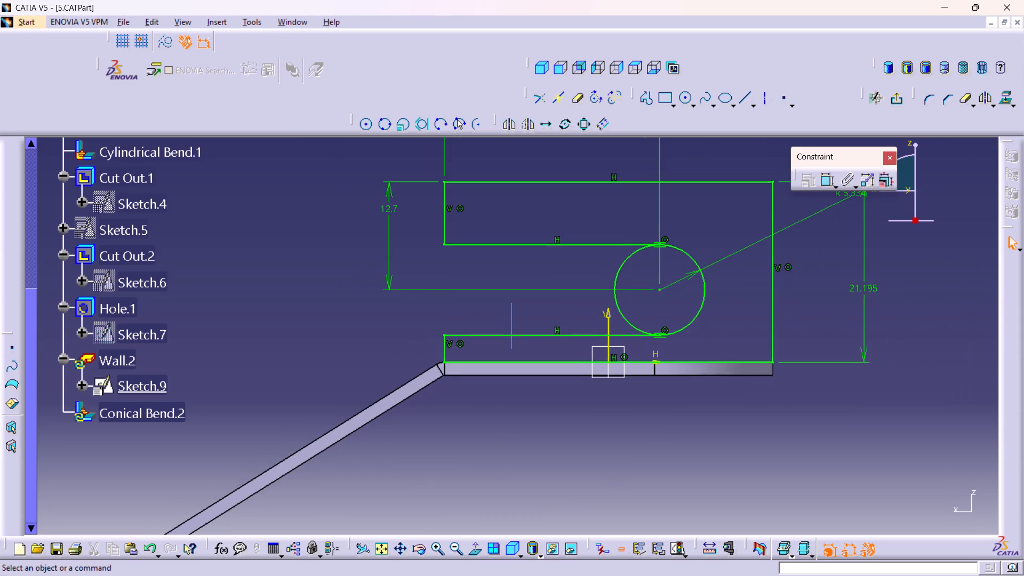
{"action": "middle_click_drag", "start_coordinate": [509, 518], "coordinate": [509, 520]}
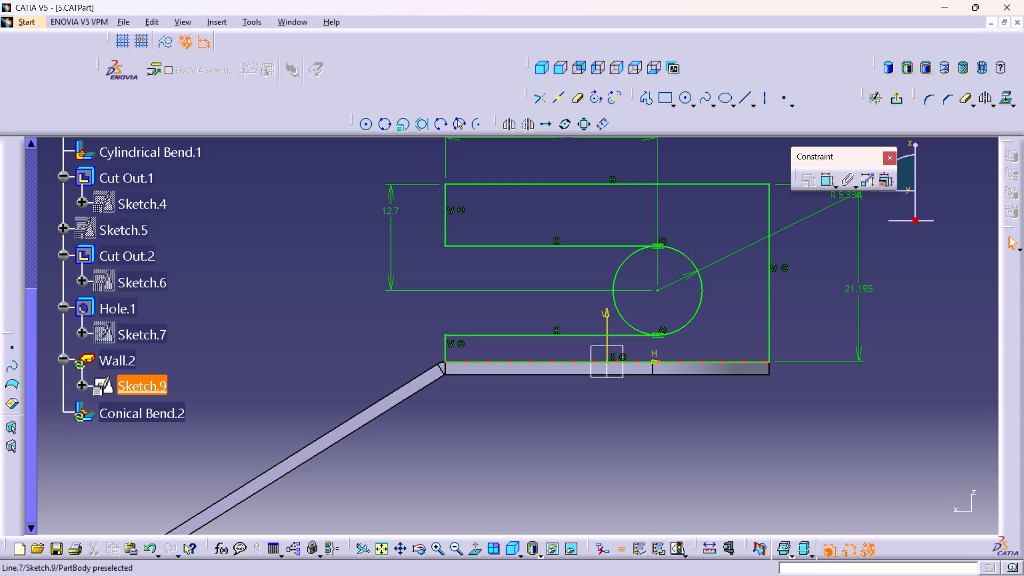
{"action": "double_click", "coordinate": [860, 289]}
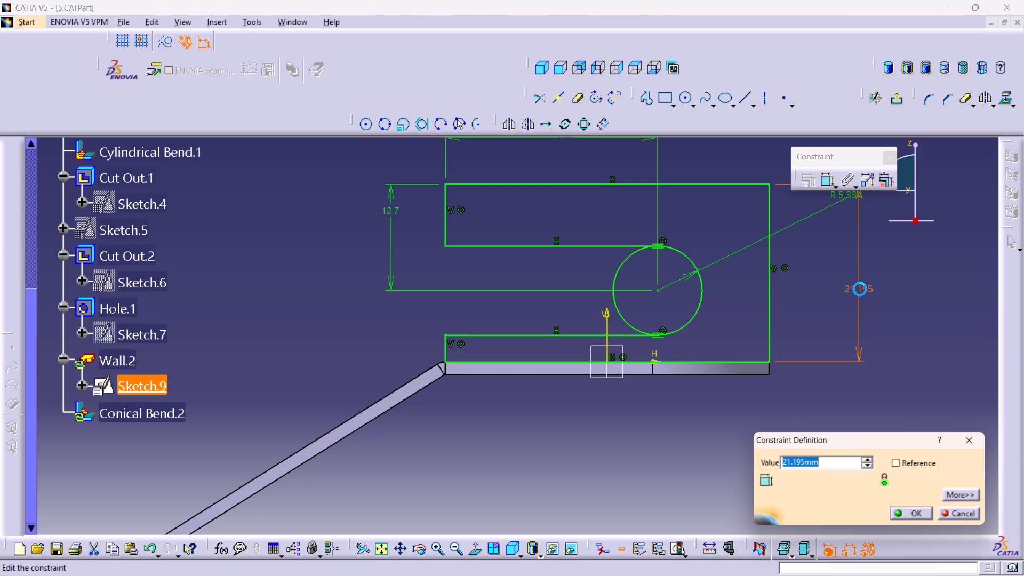
{"action": "type", "text": "27"}
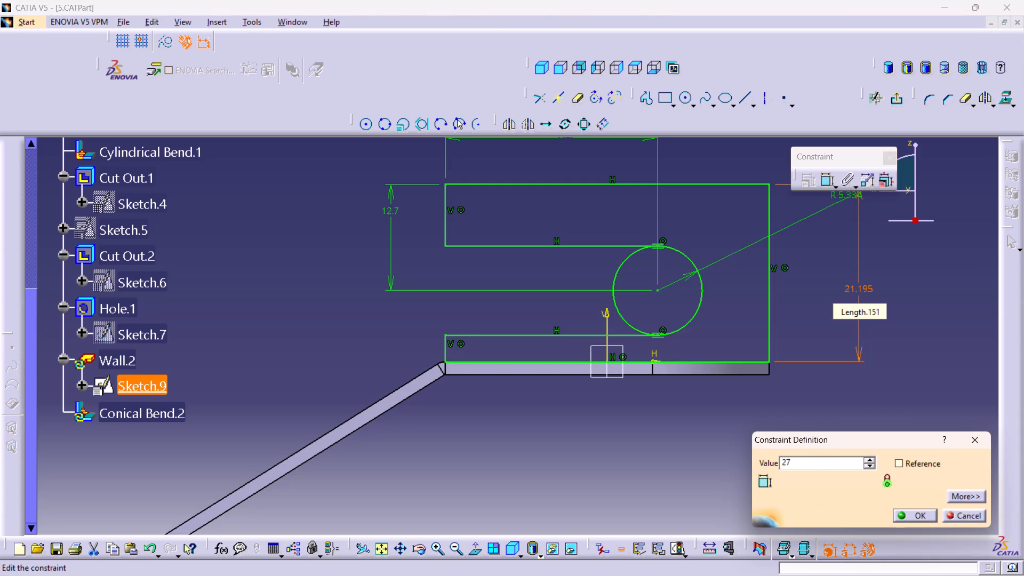
{"action": "type", "text": ".1984"}
{"action": "key", "text": "Return"}
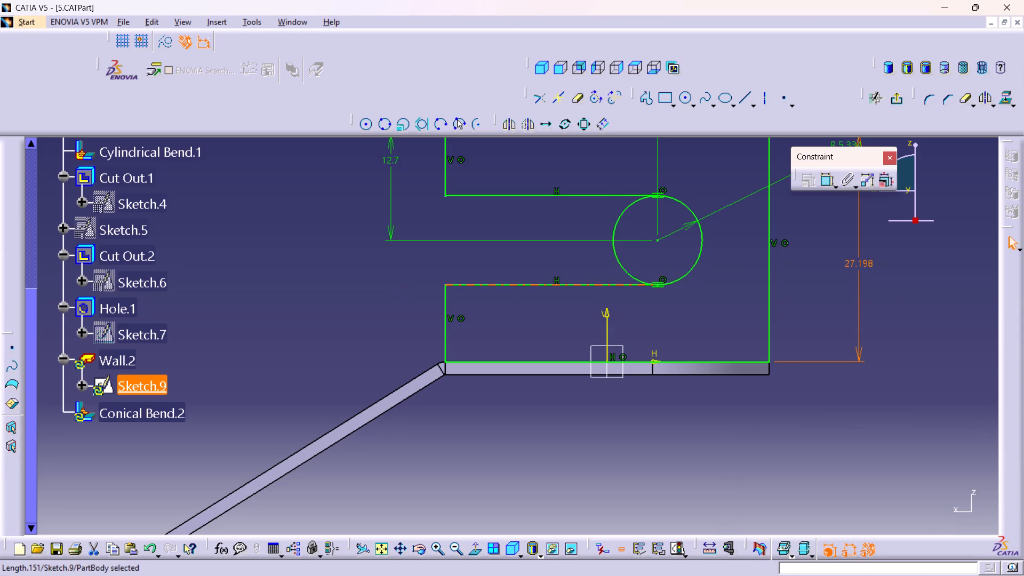
Quick Trim the circle's arc on the slot's open side, leaving the semicircular slot end between the two horizontal slot lines.
{"action": "middle_click_drag", "start_coordinate": [570, 298], "coordinate": [587, 341]}
{"action": "right_click", "coordinate": [570, 298]}
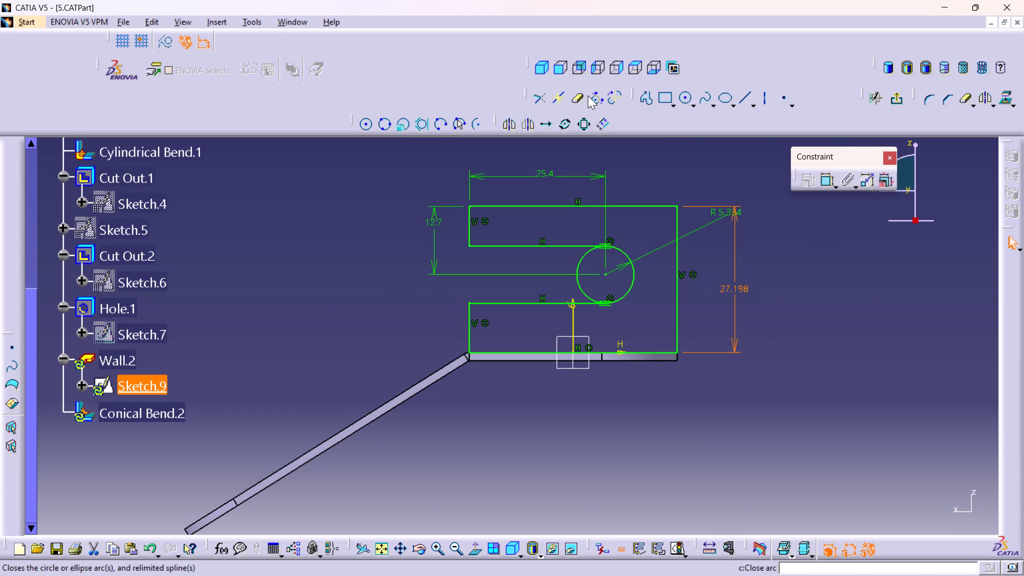
{"action": "double_click", "coordinate": [578, 98]}
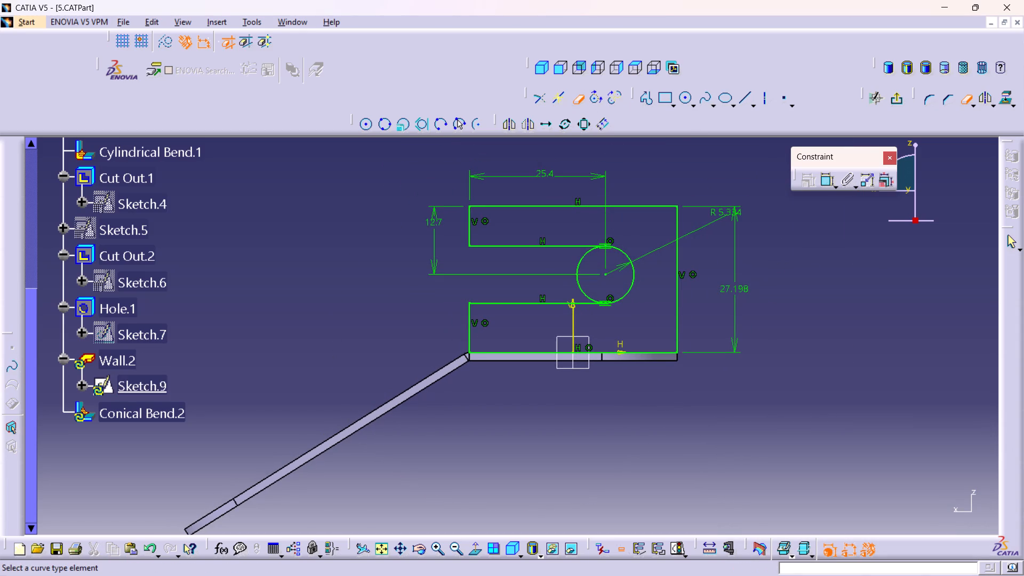
{"action": "left_click", "coordinate": [579, 283]}
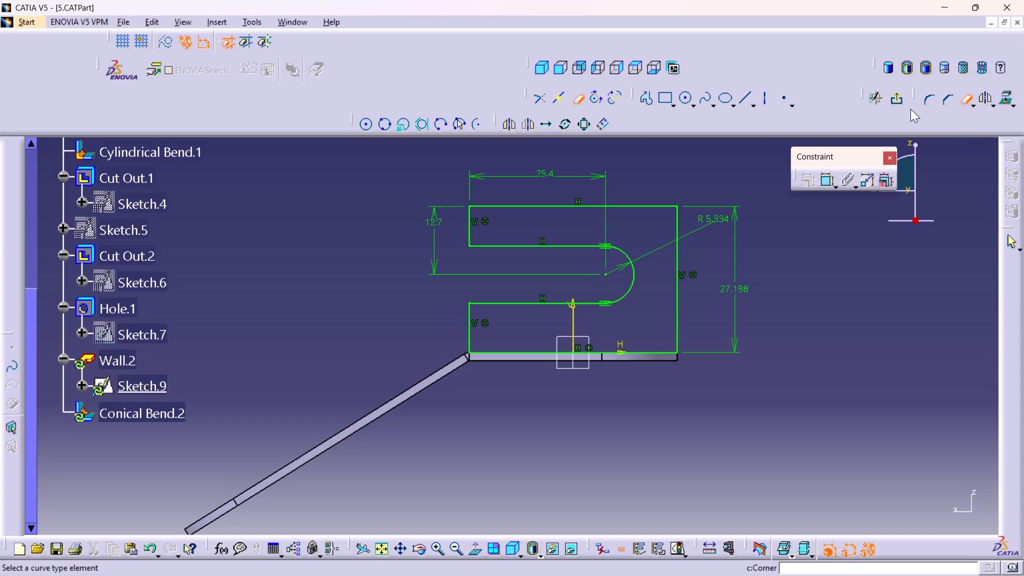
Exit the wall sketch and update the part so the flange is rebuilt from the edited profile.
{"action": "left_click", "coordinate": [899, 103]}
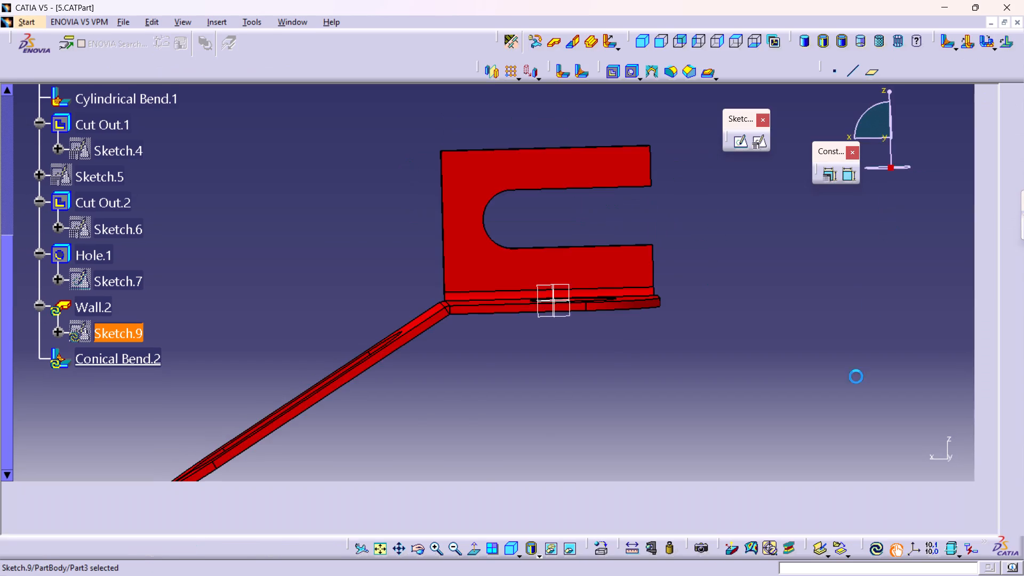
{"action": "left_click", "coordinate": [876, 549]}
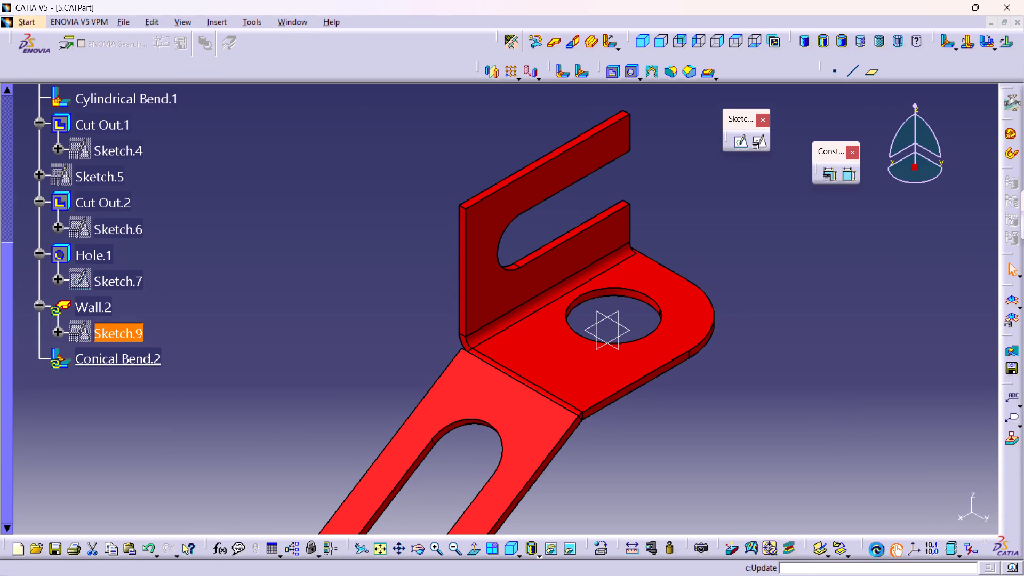
Round the flange wall's outer top corner, beside the slot's closed end, with a 12.7 mm radius Corner.
{"action": "middle_click_drag", "start_coordinate": [716, 227], "coordinate": [616, 362]}
{"action": "right_click_drag", "start_coordinate": [716, 227], "coordinate": [616, 362]}
{"action": "middle_click_drag", "start_coordinate": [646, 244], "coordinate": [594, 302]}
{"action": "right_click_drag", "start_coordinate": [646, 244], "coordinate": [594, 302]}
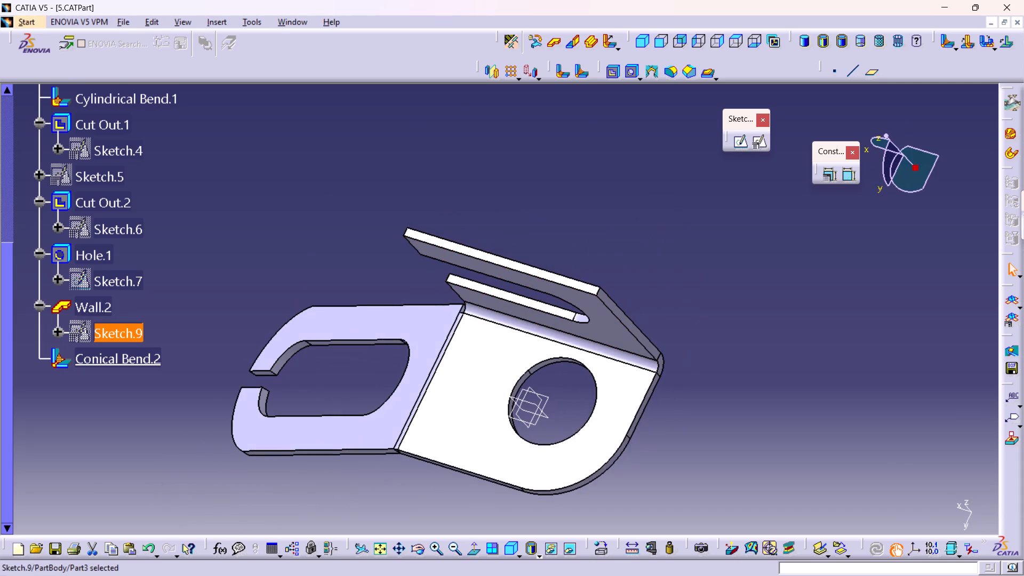
{"action": "scroll", "coordinate": [643, 262], "scroll_direction": "up", "scroll_amount": 1}
{"action": "middle_click_drag", "start_coordinate": [643, 262], "coordinate": [639, 165]}
{"action": "right_click", "coordinate": [644, 261]}
{"action": "left_click", "coordinate": [772, 255]}
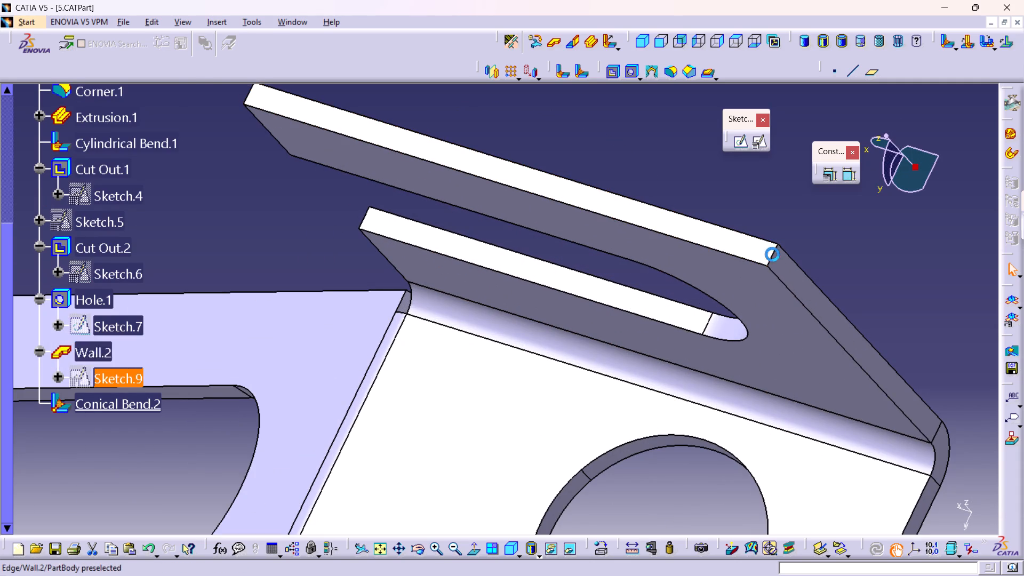
{"action": "left_click", "coordinate": [671, 69]}
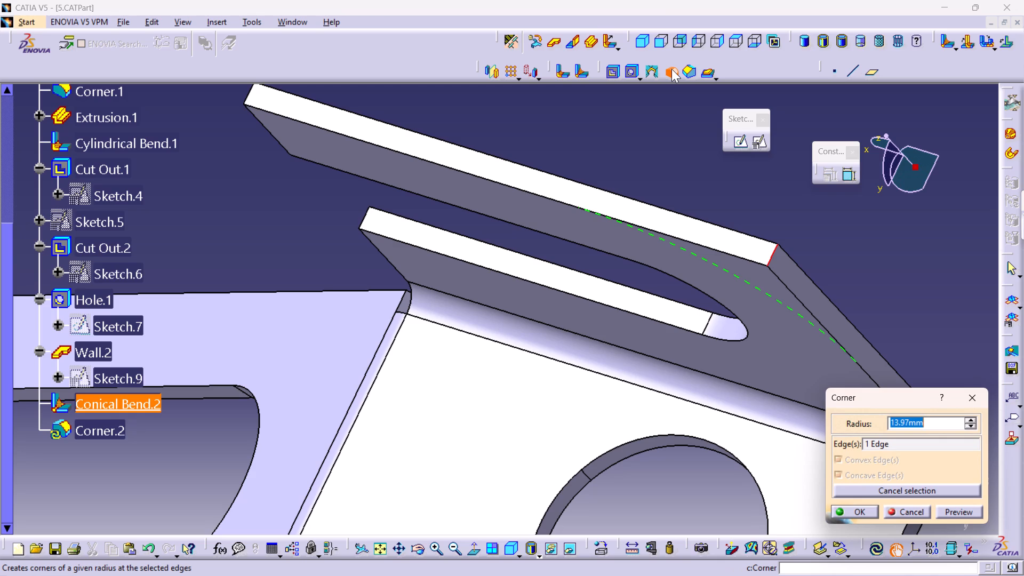
{"action": "type", "text": "12.7"}
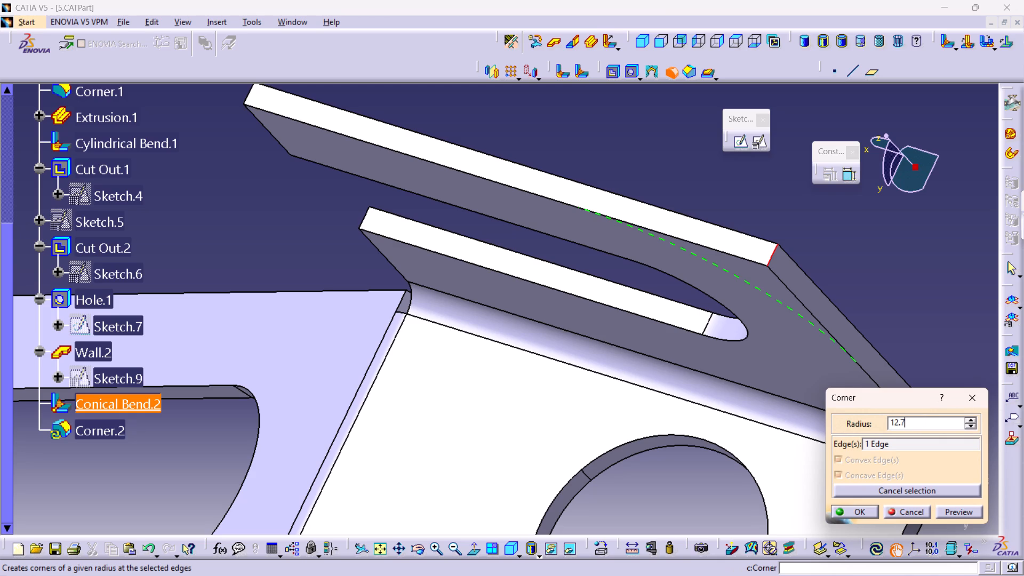
{"action": "key", "text": "Return"}
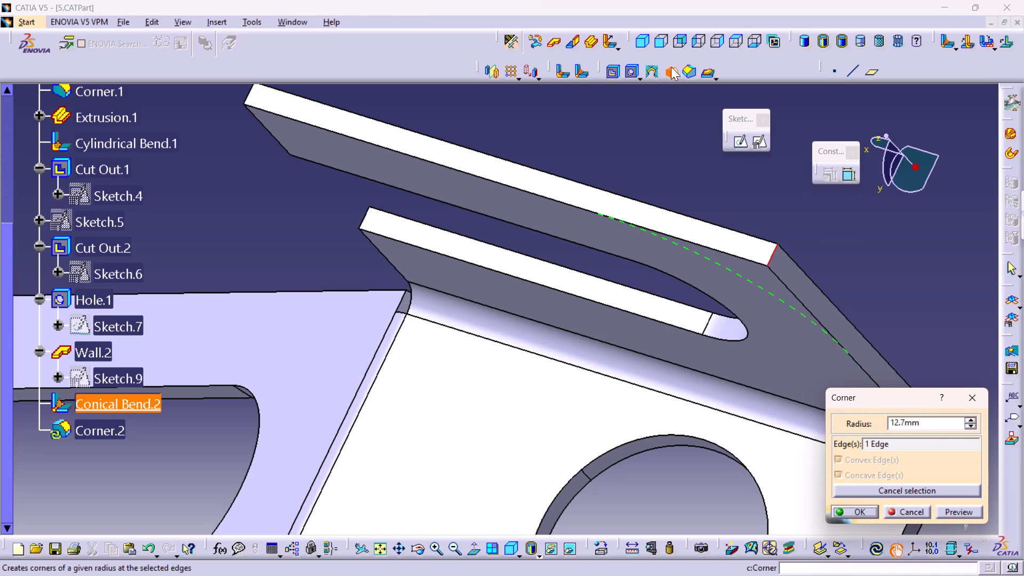
{"action": "left_click", "coordinate": [857, 510]}
{"action": "left_click", "coordinate": [834, 255]}
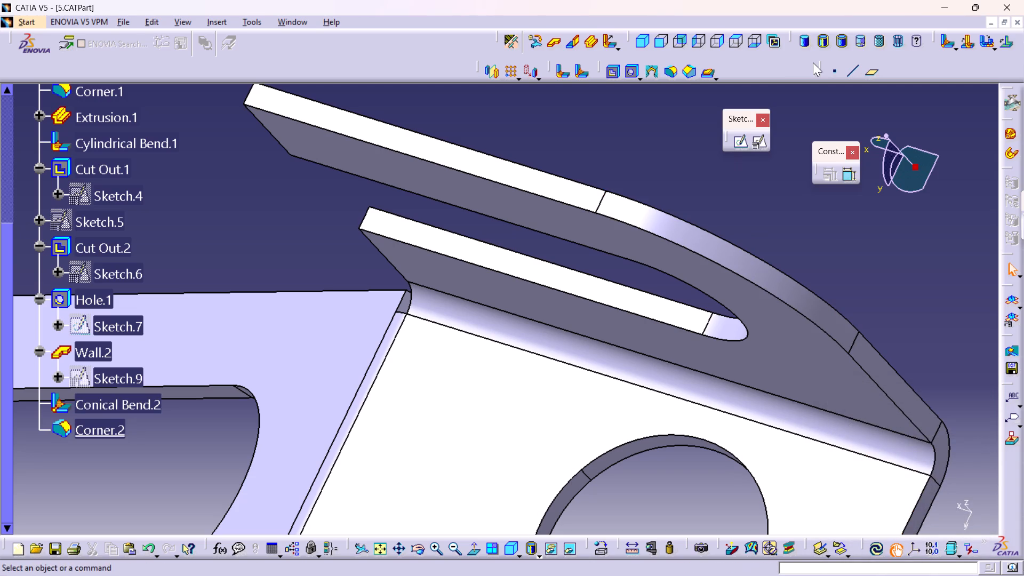
Reopen Sketch.9 of Wall.2 to examine where the profile's lower corner meets the plate and sloped leg, and exit it.
{"action": "left_click", "coordinate": [643, 33]}
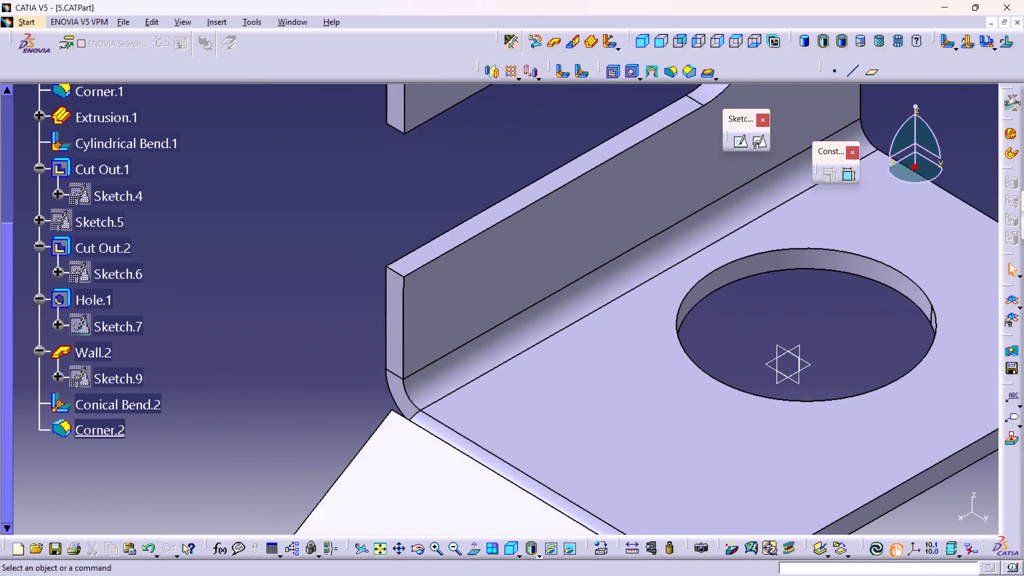
{"action": "middle_click_drag", "start_coordinate": [538, 257], "coordinate": [558, 320]}
{"action": "right_click", "coordinate": [538, 257]}
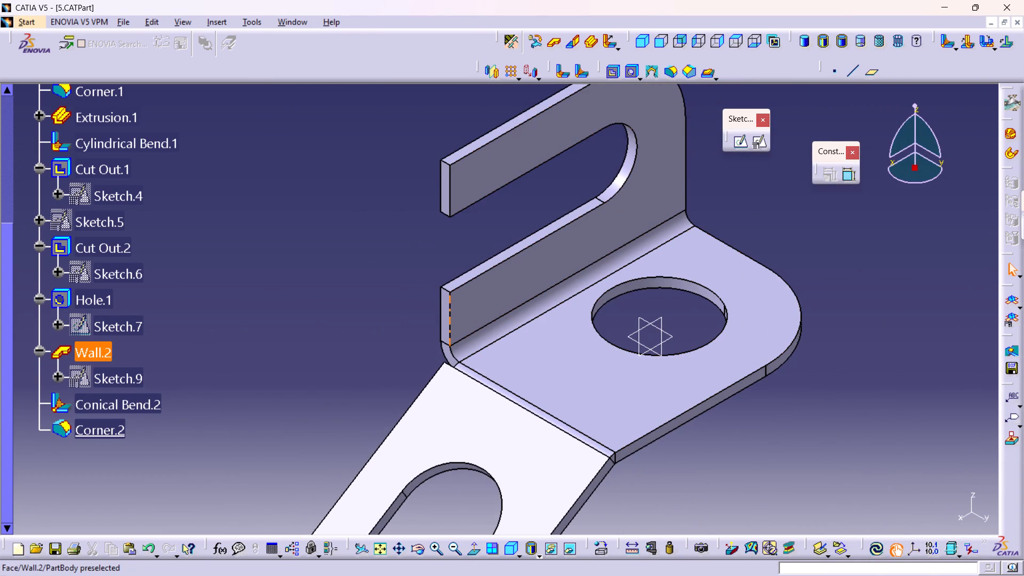
{"action": "middle_click_drag", "start_coordinate": [426, 362], "coordinate": [426, 290]}
{"action": "right_click", "coordinate": [426, 362]}
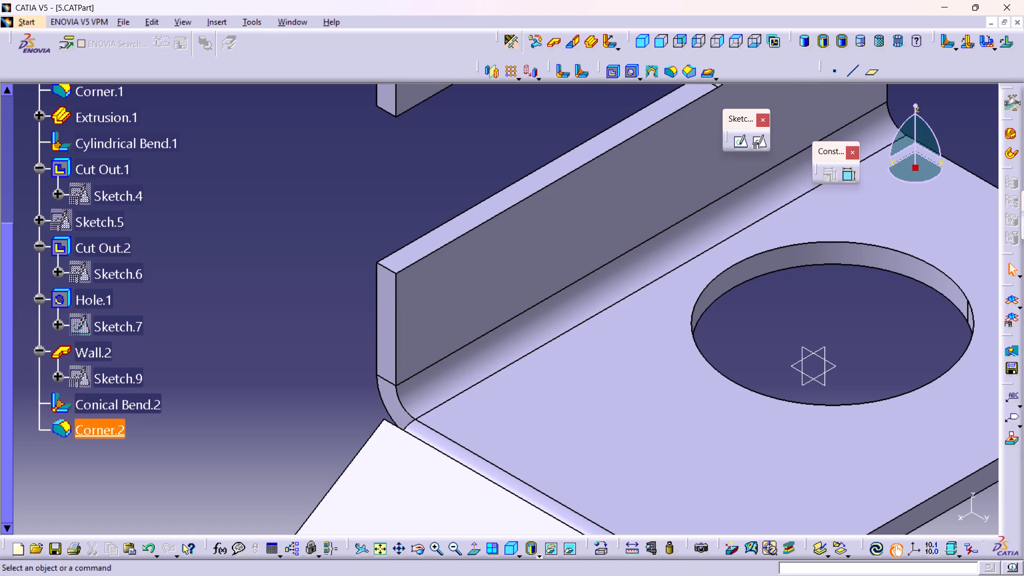
{"action": "double_click", "coordinate": [109, 383]}
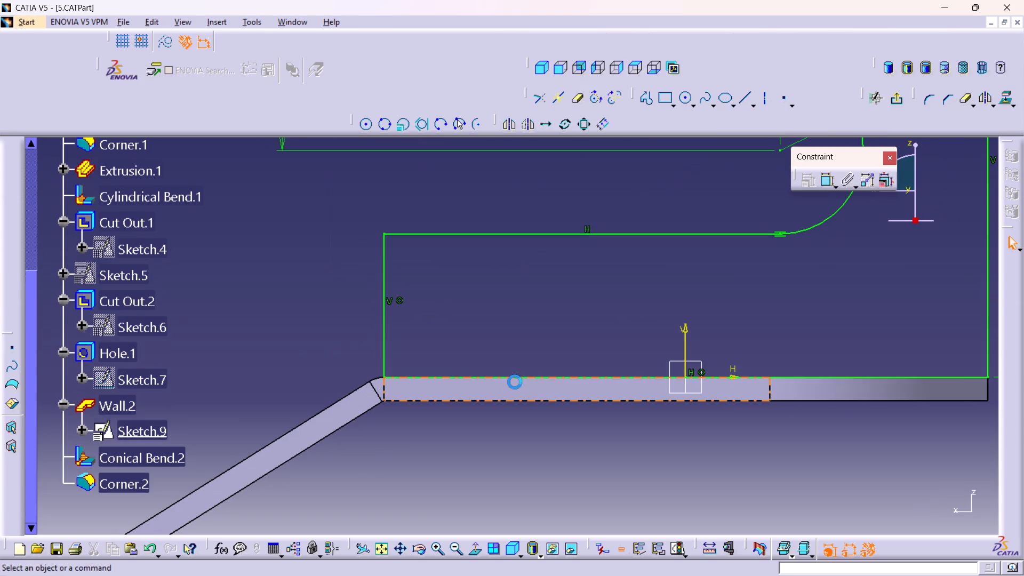
{"action": "middle_click_drag", "start_coordinate": [390, 350], "coordinate": [458, 414]}
{"action": "right_click_drag", "start_coordinate": [390, 350], "coordinate": [458, 414]}
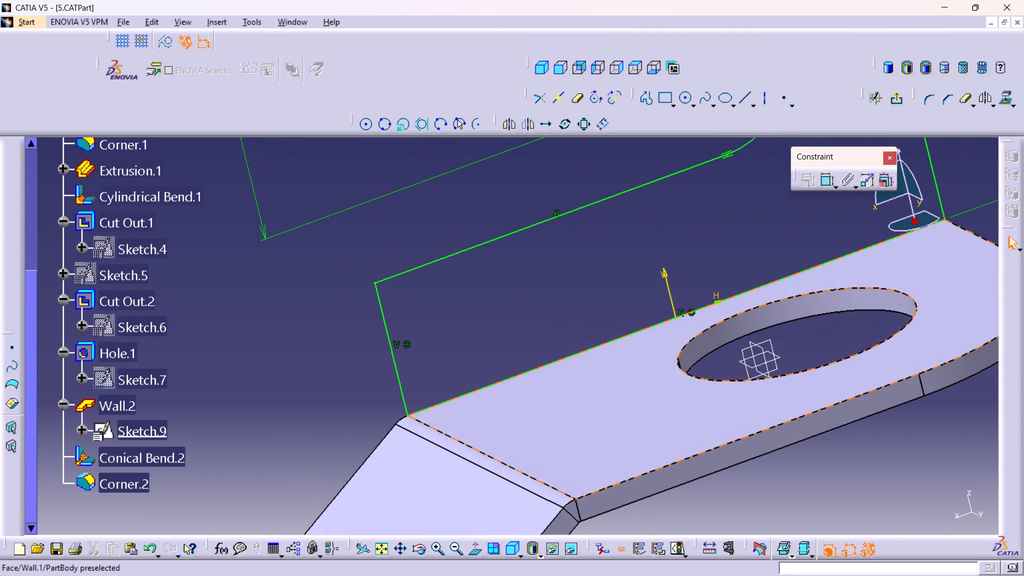
{"action": "middle_click_drag", "start_coordinate": [375, 388], "coordinate": [518, 396]}
{"action": "right_click_drag", "start_coordinate": [375, 388], "coordinate": [518, 396]}
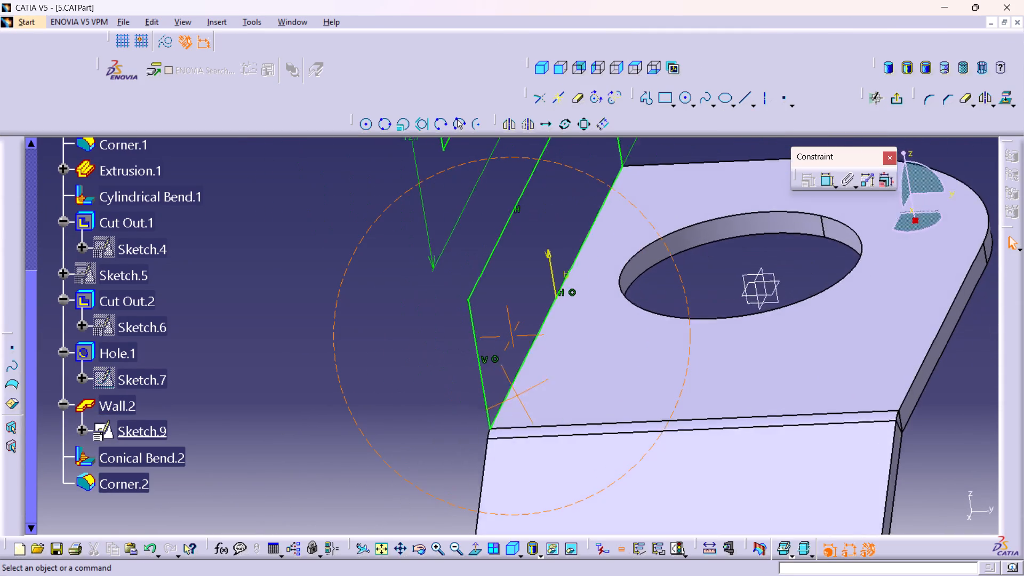
{"action": "right_click_drag", "start_coordinate": [518, 396], "coordinate": [529, 404]}
{"action": "middle_click_drag", "start_coordinate": [518, 396], "coordinate": [529, 404]}
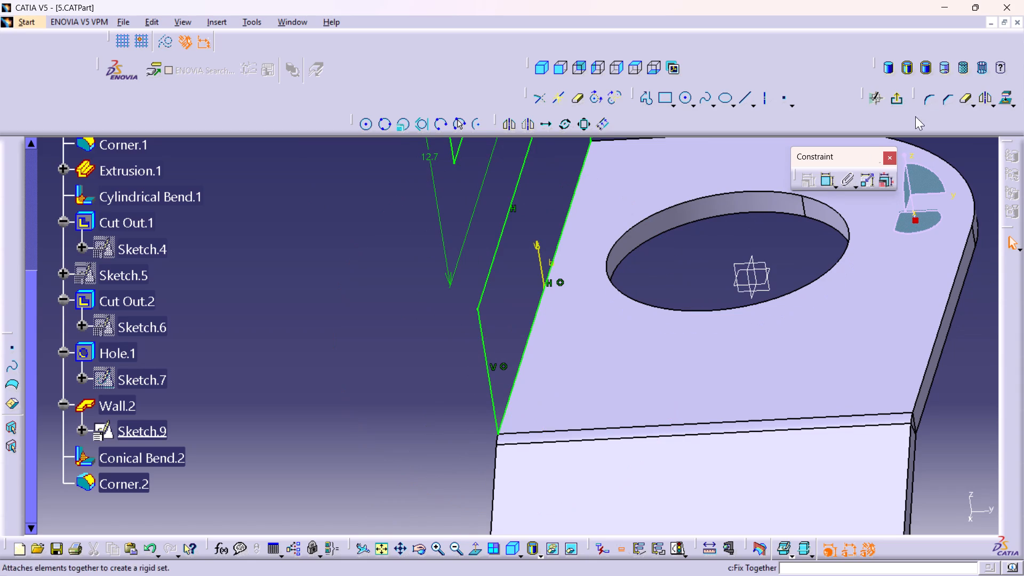
{"action": "left_click", "coordinate": [901, 102]}
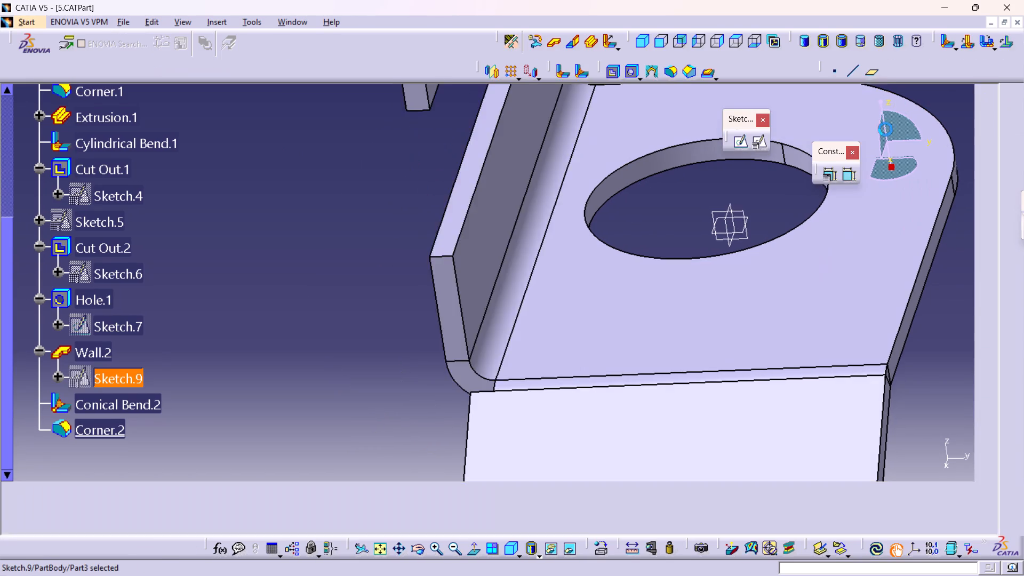
Inspect the definition of Conical Bend.2 between the flange wall and the plate, leaving its values as they are.
{"action": "middle_click_drag", "start_coordinate": [335, 402], "coordinate": [489, 383]}
{"action": "right_click_drag", "start_coordinate": [335, 402], "coordinate": [489, 383]}
{"action": "double_click", "coordinate": [502, 381]}
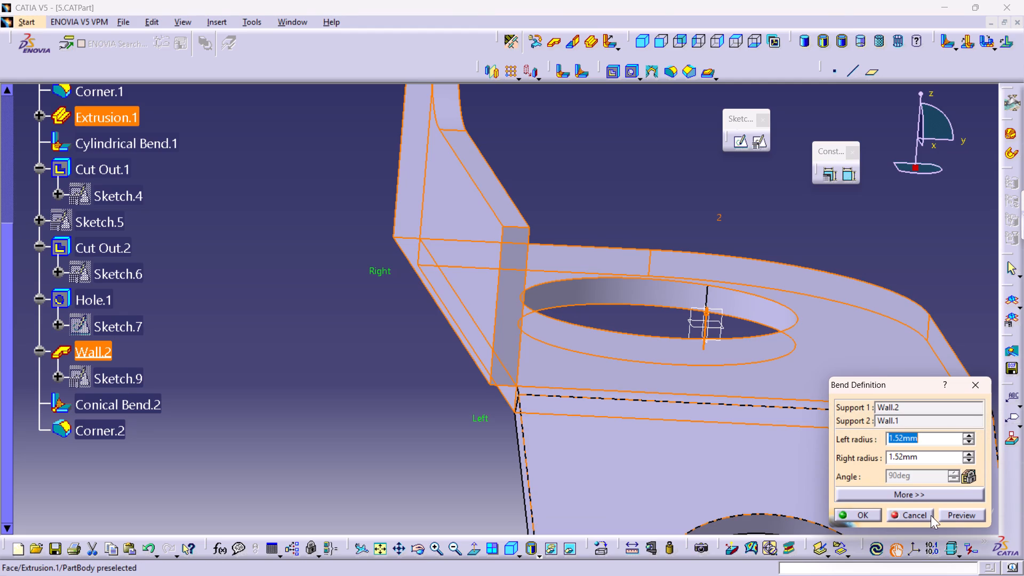
{"action": "left_click", "coordinate": [861, 515]}
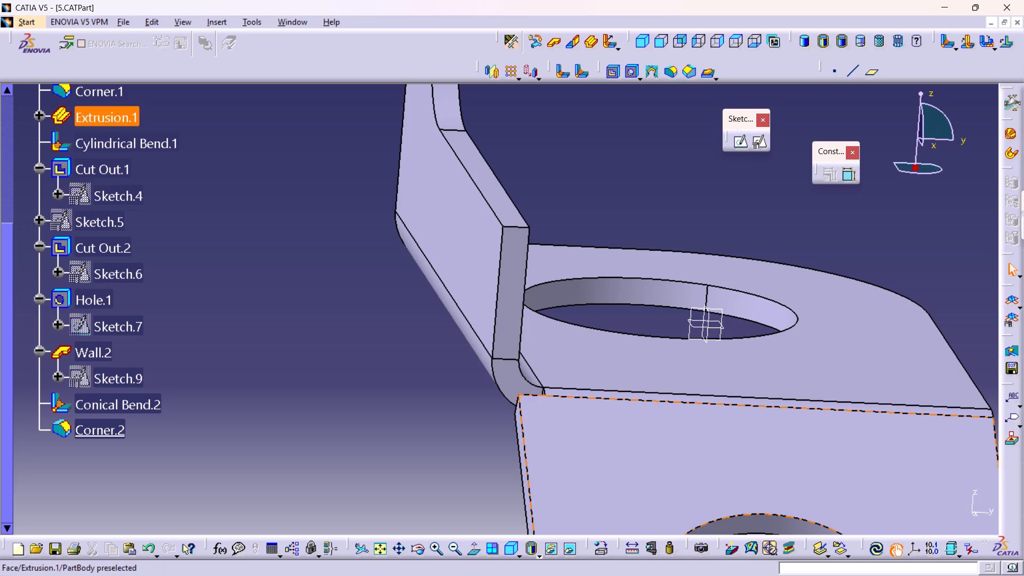
{"action": "double_click", "coordinate": [511, 381]}
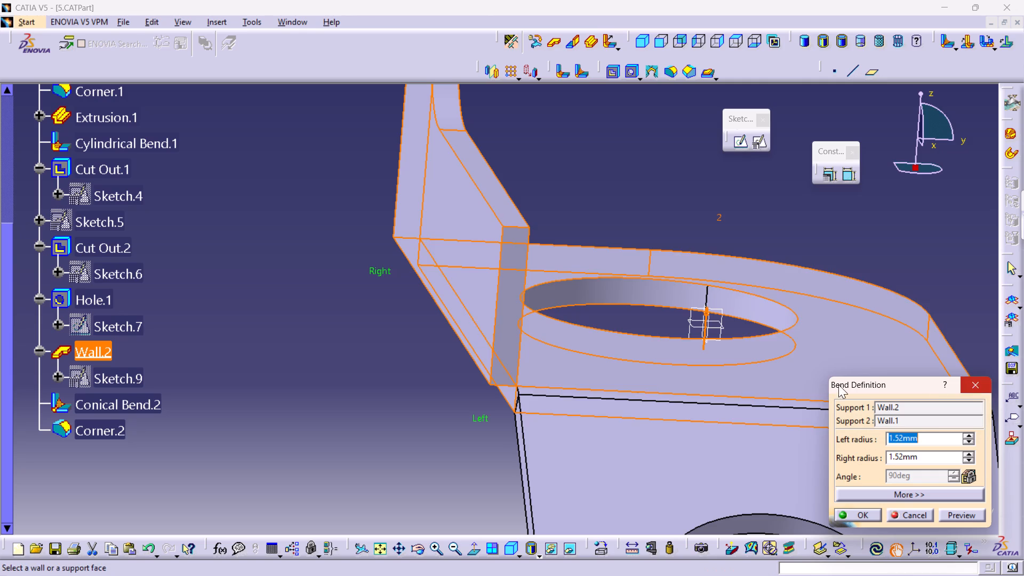
{"action": "middle_click_drag", "start_coordinate": [435, 423], "coordinate": [546, 318]}
{"action": "right_click_drag", "start_coordinate": [433, 423], "coordinate": [546, 318]}
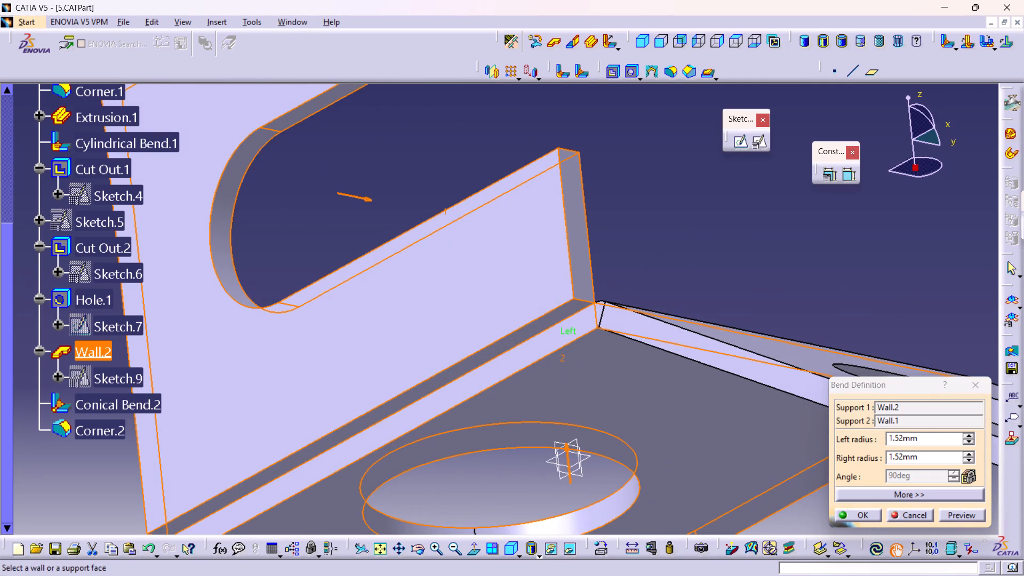
{"action": "left_click", "coordinate": [969, 381]}
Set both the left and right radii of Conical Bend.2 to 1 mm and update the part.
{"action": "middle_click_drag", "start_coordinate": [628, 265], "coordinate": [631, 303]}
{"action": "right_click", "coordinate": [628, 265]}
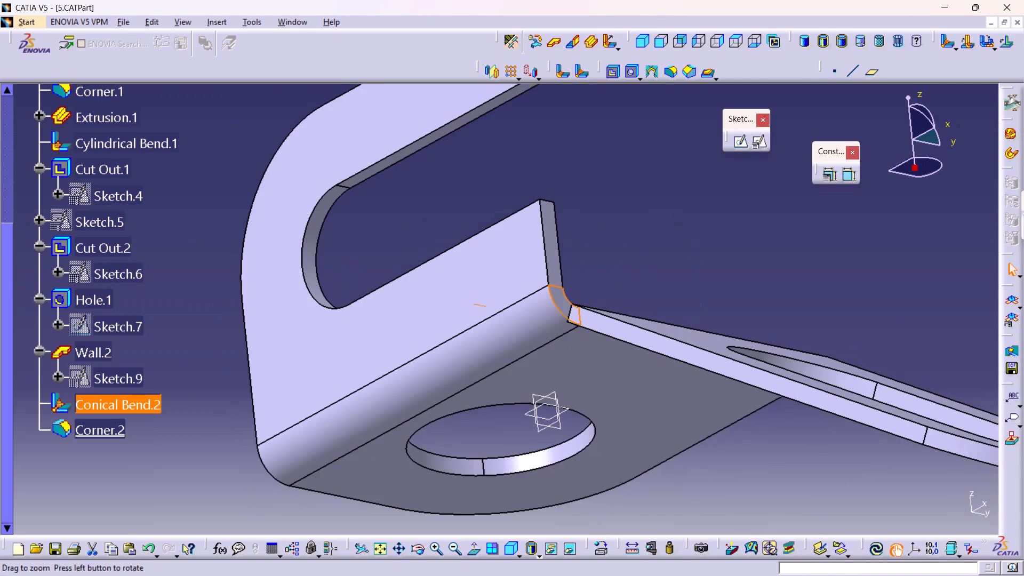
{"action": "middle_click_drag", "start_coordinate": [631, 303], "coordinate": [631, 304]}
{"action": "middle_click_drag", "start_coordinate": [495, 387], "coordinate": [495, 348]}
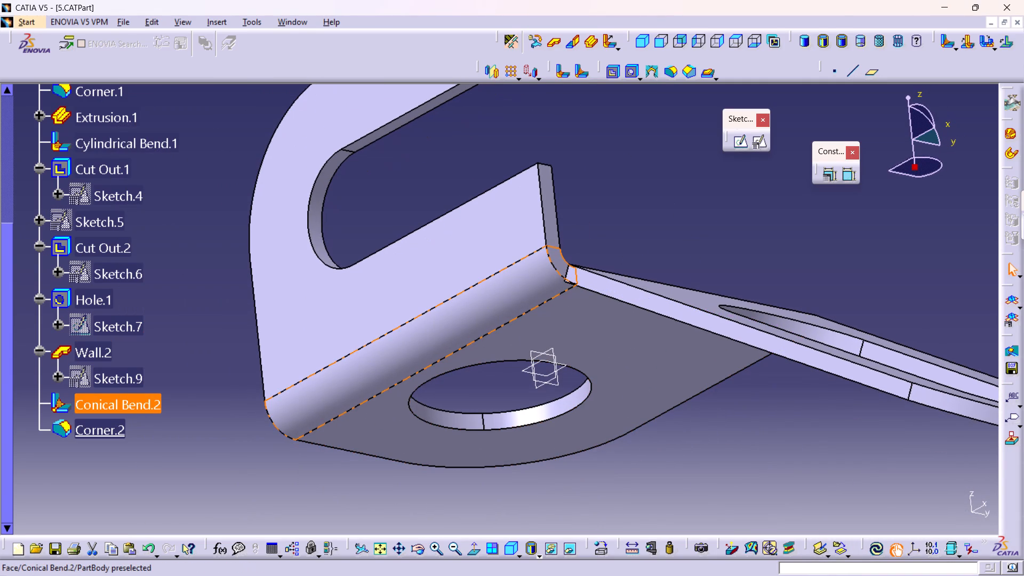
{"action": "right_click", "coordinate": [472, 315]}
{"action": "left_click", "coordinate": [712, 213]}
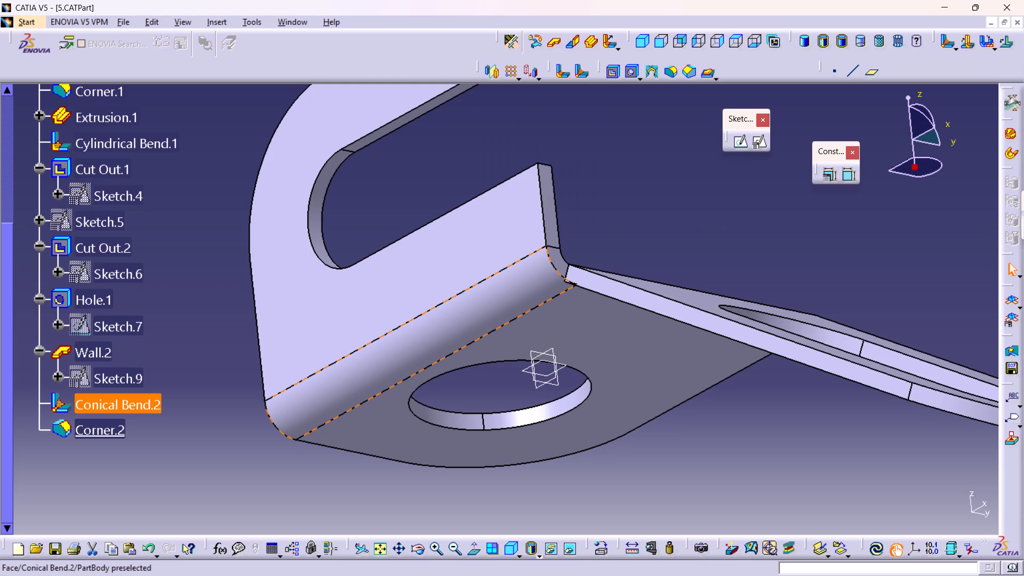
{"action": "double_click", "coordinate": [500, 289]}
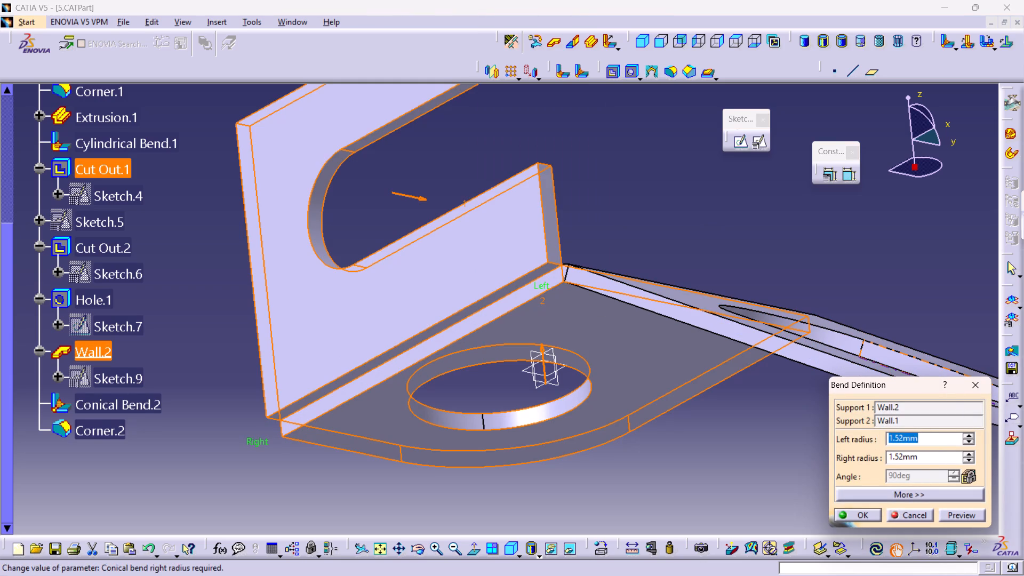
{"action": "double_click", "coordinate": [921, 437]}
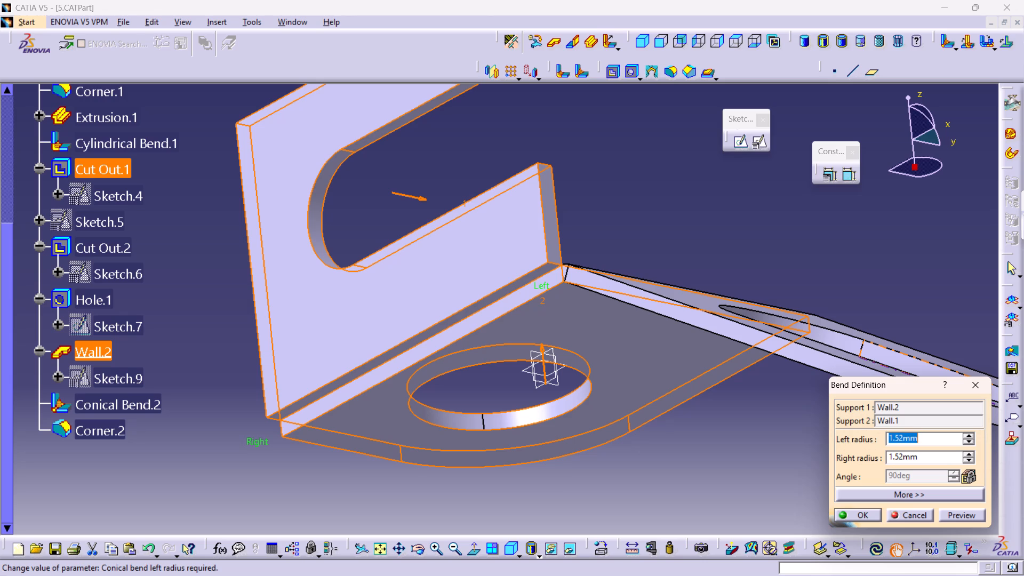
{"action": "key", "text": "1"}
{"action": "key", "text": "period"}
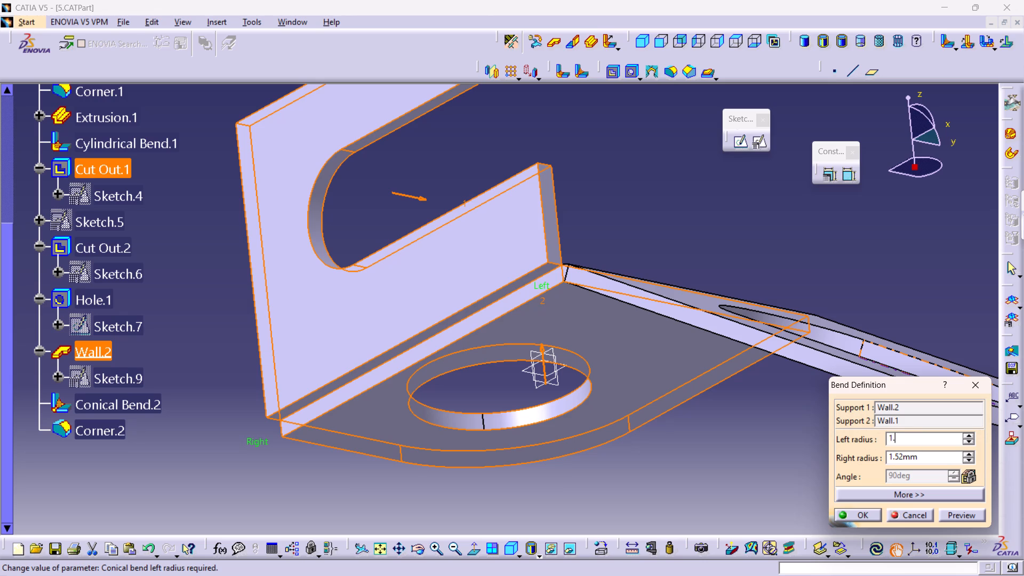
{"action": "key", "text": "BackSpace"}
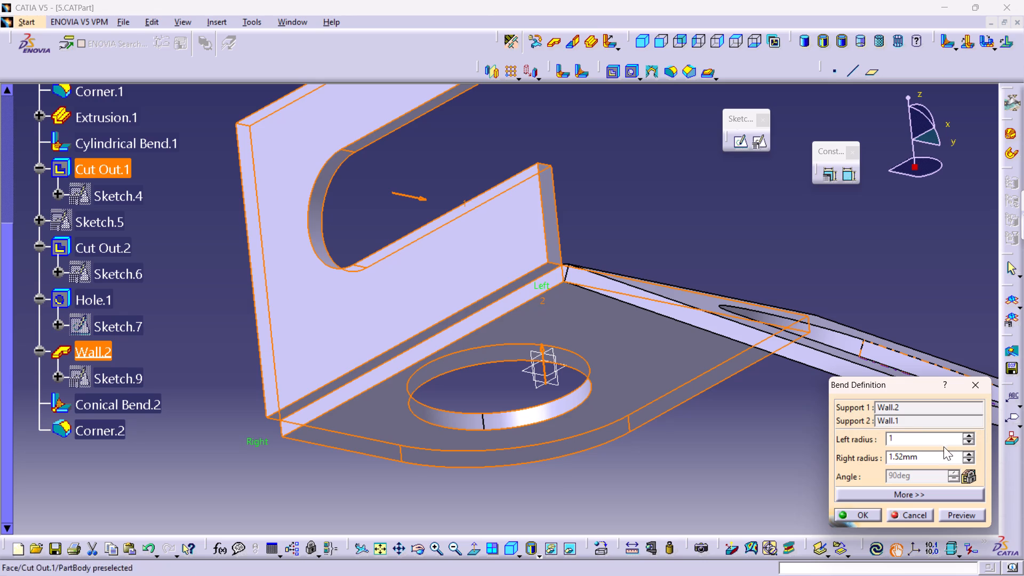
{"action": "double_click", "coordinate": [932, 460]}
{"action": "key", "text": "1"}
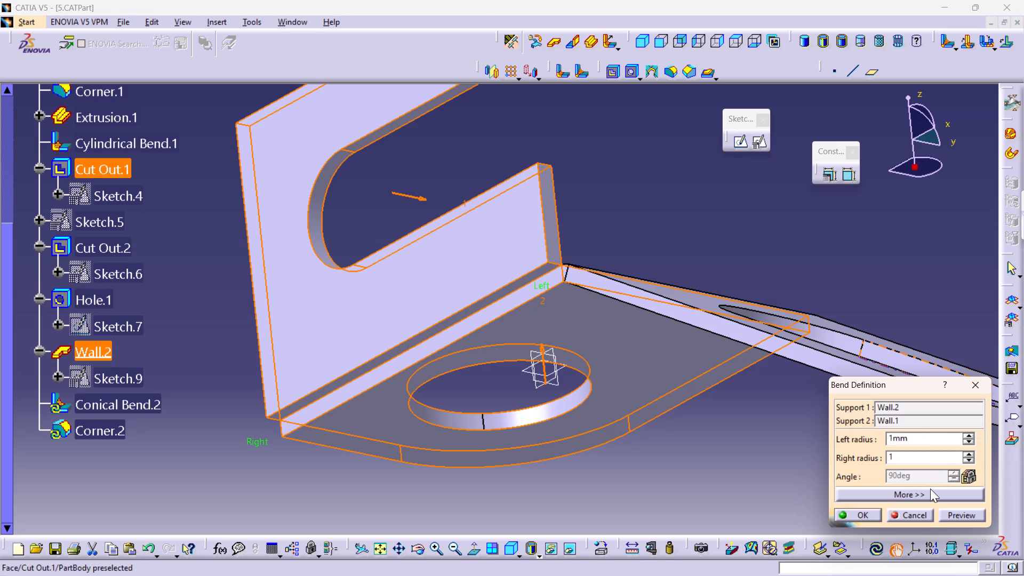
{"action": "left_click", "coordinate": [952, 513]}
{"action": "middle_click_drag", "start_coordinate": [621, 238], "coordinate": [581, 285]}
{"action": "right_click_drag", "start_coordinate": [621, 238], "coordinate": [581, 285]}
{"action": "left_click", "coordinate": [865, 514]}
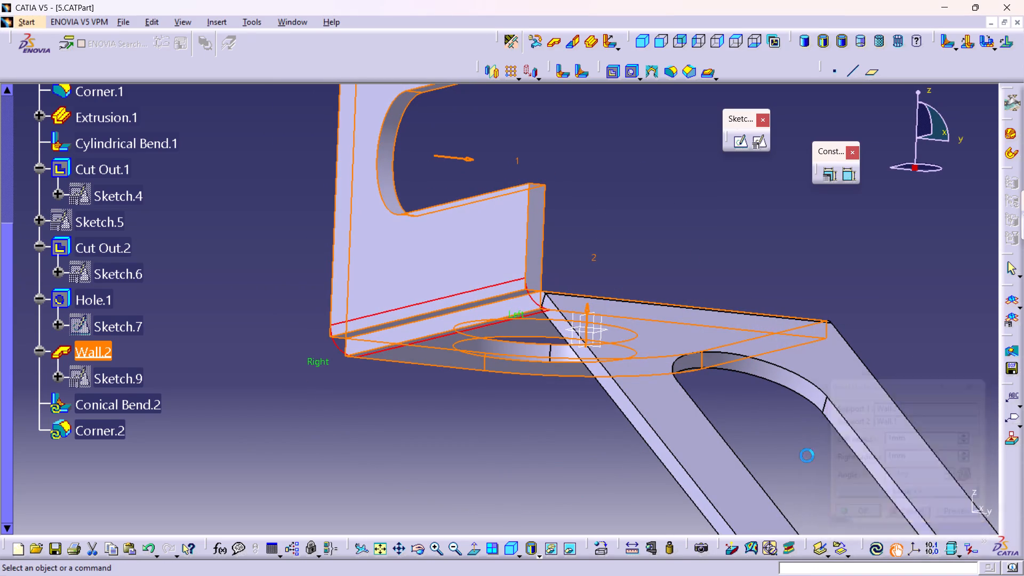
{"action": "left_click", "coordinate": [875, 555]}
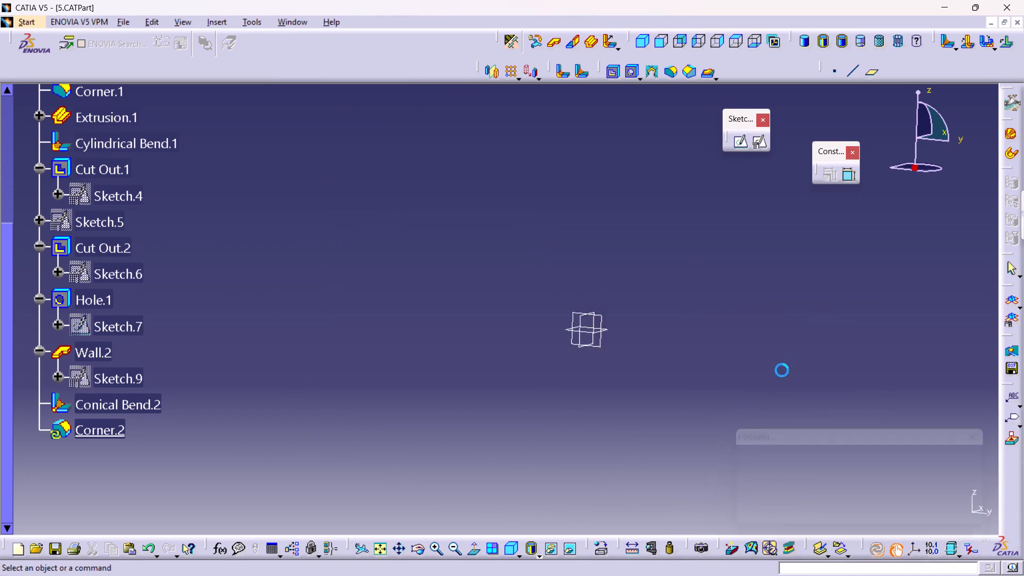
Examine the end of the conical bend where the flange wall, the plate and the sloped leg meet.
{"action": "middle_click_drag", "start_coordinate": [652, 256], "coordinate": [518, 358]}
{"action": "right_click_drag", "start_coordinate": [652, 256], "coordinate": [518, 358]}
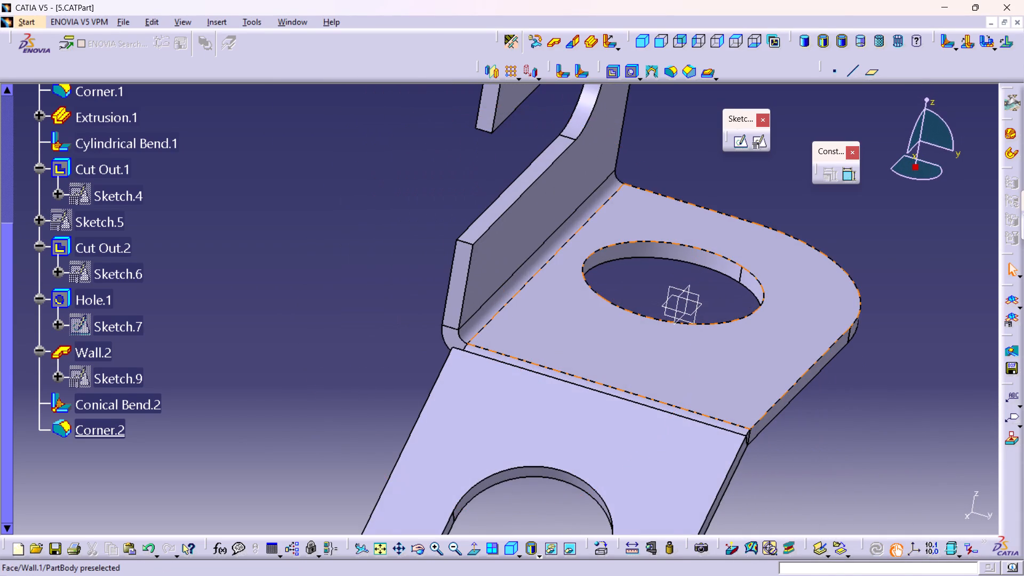
{"action": "middle_click_drag", "start_coordinate": [509, 335], "coordinate": [422, 329]}
{"action": "right_click_drag", "start_coordinate": [509, 335], "coordinate": [422, 329]}
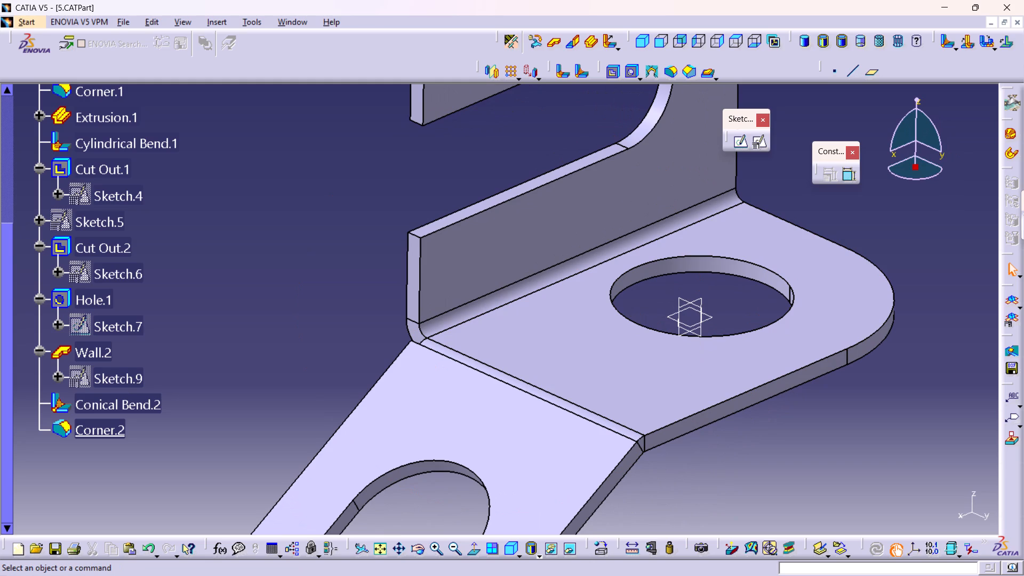
{"action": "middle_click_drag", "start_coordinate": [490, 425], "coordinate": [487, 397]}
{"action": "right_click", "coordinate": [490, 425]}
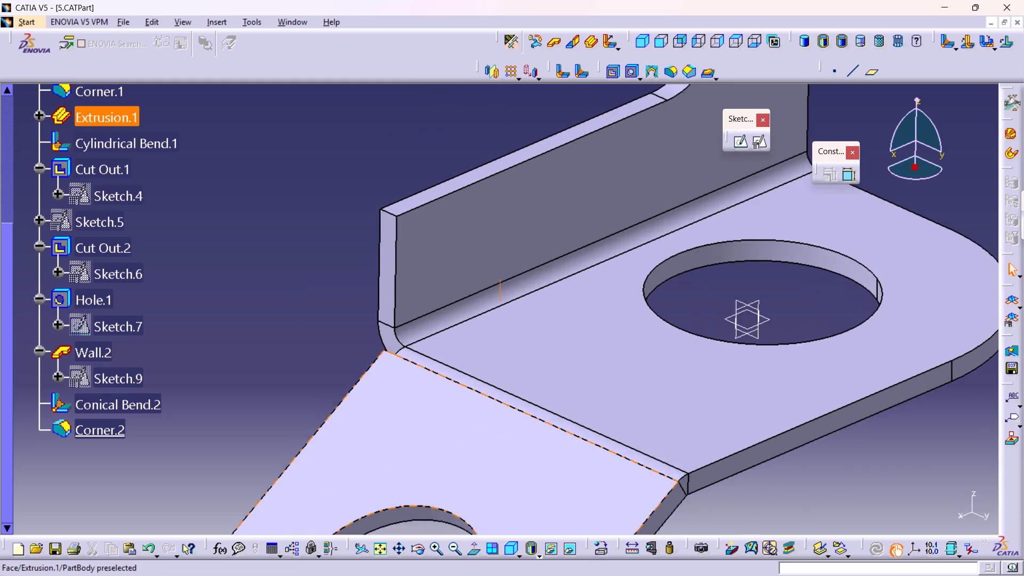
{"action": "middle_click_drag", "start_coordinate": [487, 397], "coordinate": [487, 380]}
{"action": "middle_click_drag", "start_coordinate": [546, 386], "coordinate": [548, 433]}
{"action": "right_click_drag", "start_coordinate": [546, 386], "coordinate": [548, 433]}
{"action": "middle_click_drag", "start_coordinate": [493, 412], "coordinate": [502, 449]}
{"action": "right_click", "coordinate": [493, 412]}
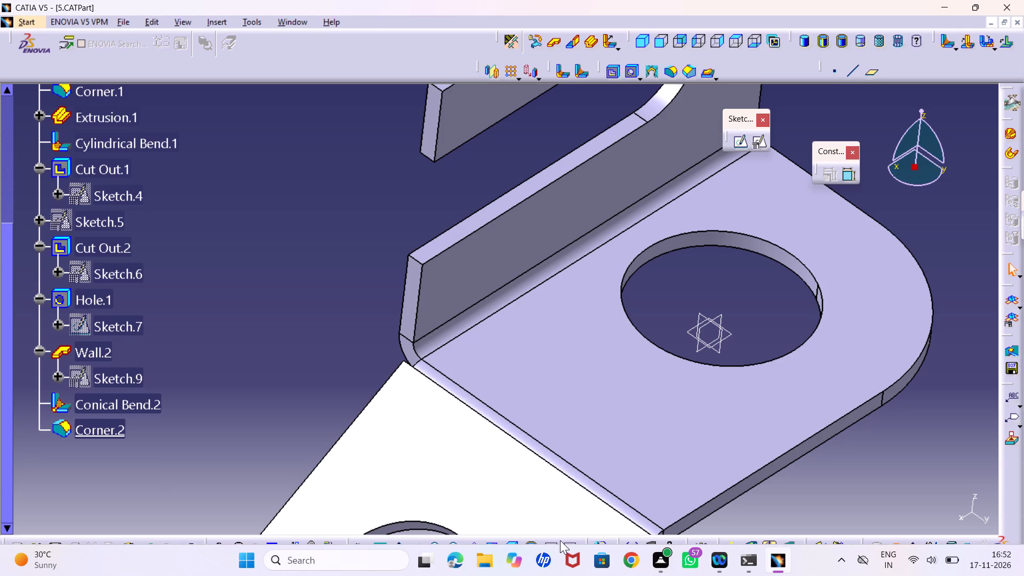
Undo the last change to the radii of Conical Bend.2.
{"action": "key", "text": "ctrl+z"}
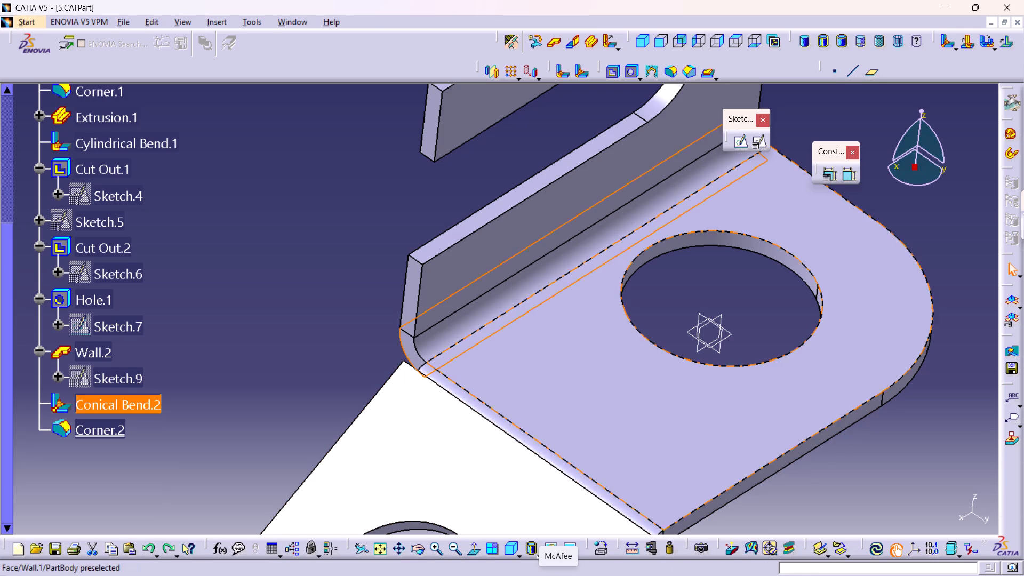
Delete Conical Bend.2 between the flange wall and the plate, and update the part.
{"action": "key", "text": "ctrl+z"}
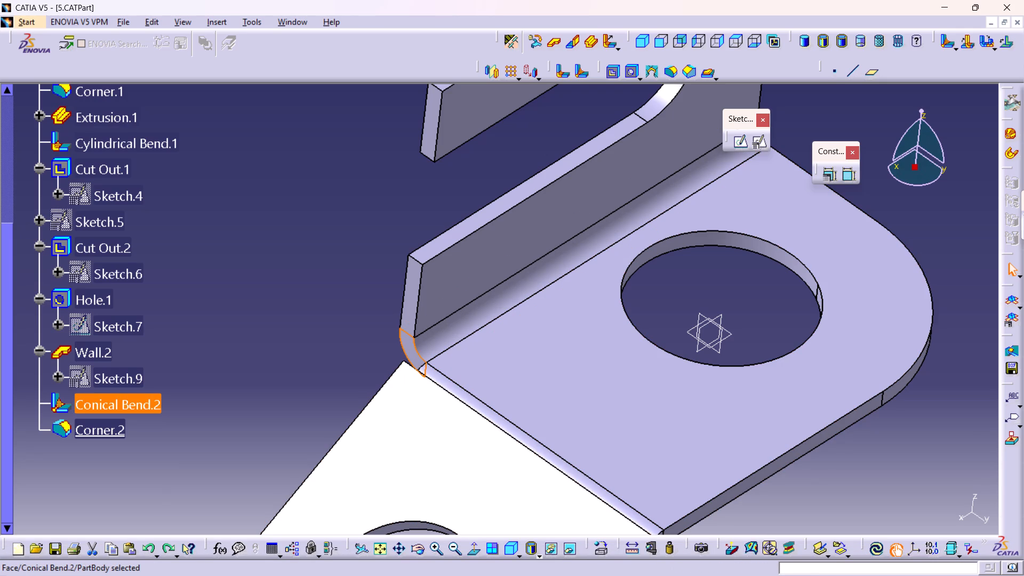
{"action": "key", "text": "ctrl+z"}
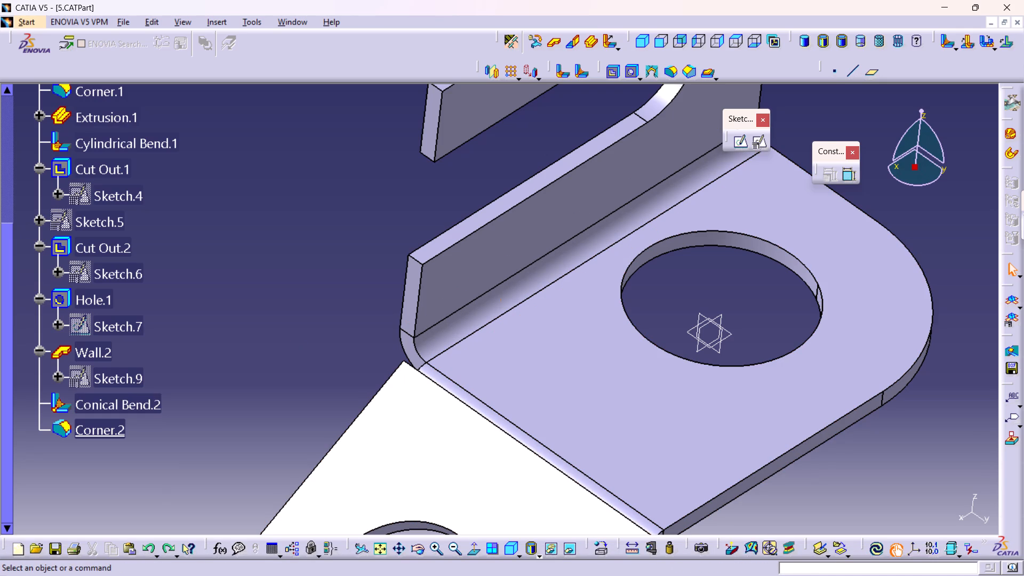
{"action": "middle_click_drag", "start_coordinate": [265, 350], "coordinate": [500, 369]}
{"action": "right_click_drag", "start_coordinate": [265, 350], "coordinate": [500, 369]}
{"action": "middle_click_drag", "start_coordinate": [458, 329], "coordinate": [443, 308]}
{"action": "right_click_drag", "start_coordinate": [453, 329], "coordinate": [443, 308]}
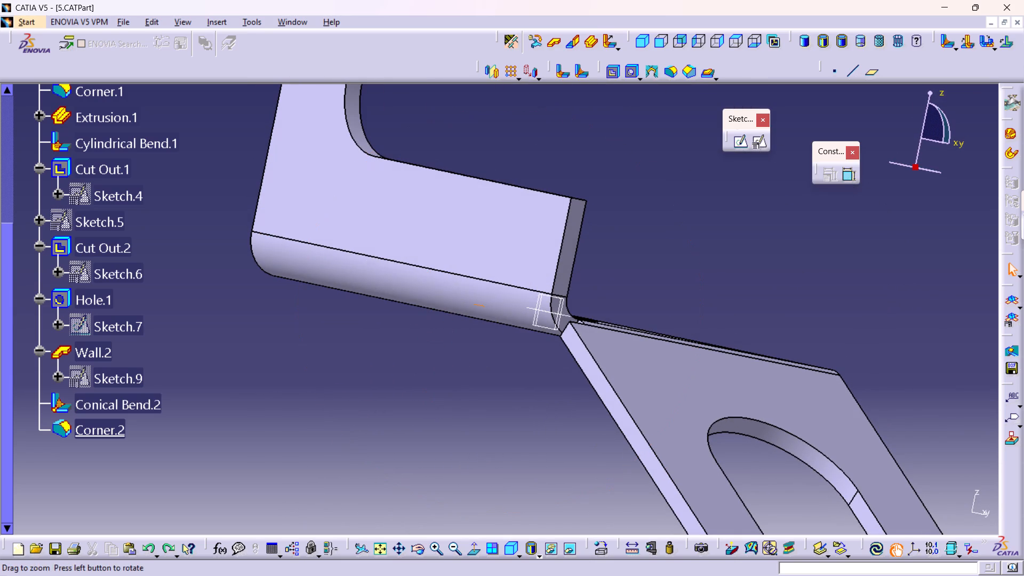
{"action": "right_click", "coordinate": [464, 289]}
{"action": "left_click", "coordinate": [482, 474]}
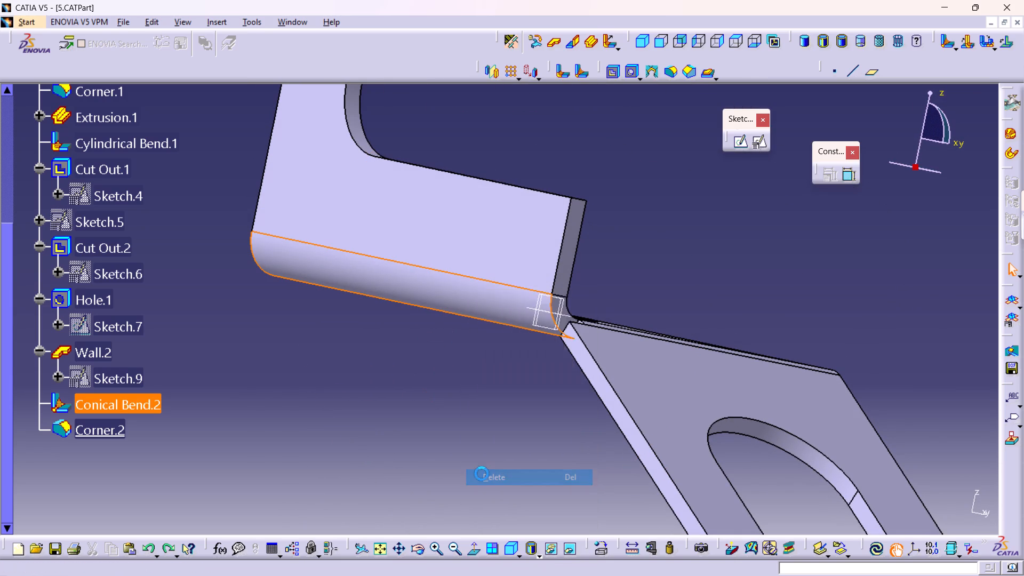
{"action": "left_click", "coordinate": [870, 547]}
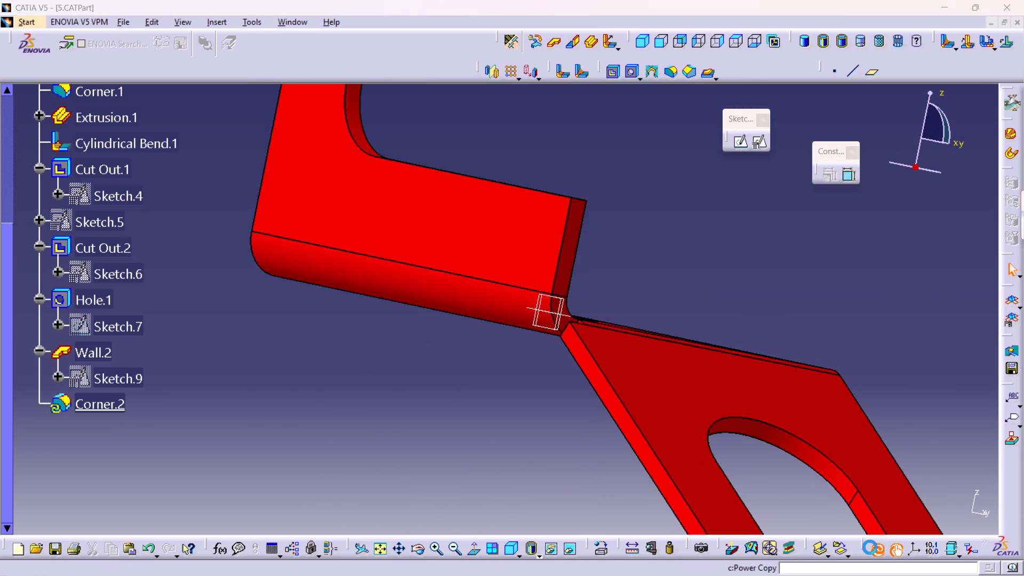
Create a conical bend between the plate (Wall.1) and the flange wall (Wall.2) with left and right radii of 1.5 mm.
{"action": "middle_click_drag", "start_coordinate": [590, 308], "coordinate": [457, 391]}
{"action": "right_click_drag", "start_coordinate": [583, 313], "coordinate": [457, 391]}
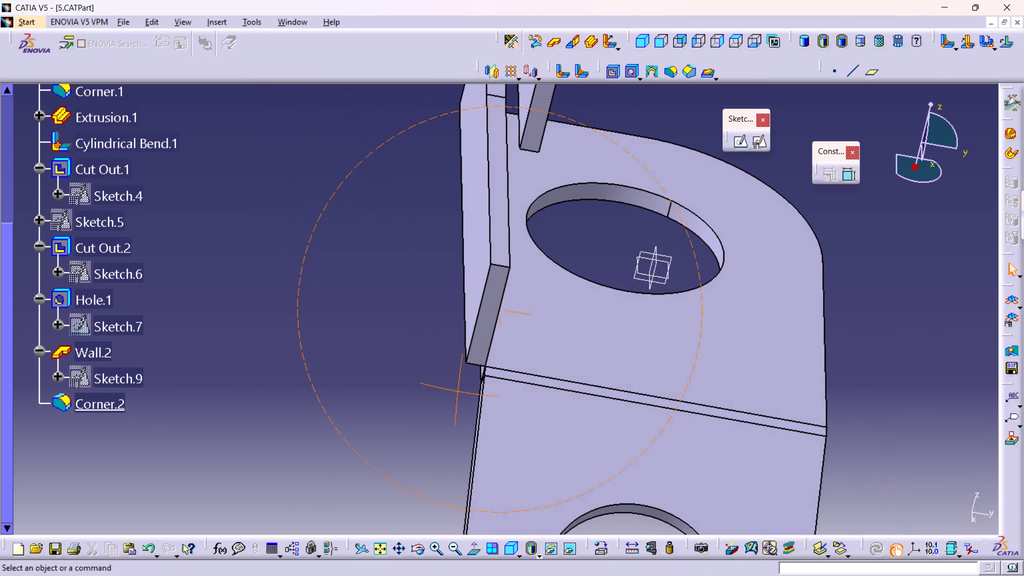
{"action": "right_click_drag", "start_coordinate": [457, 391], "coordinate": [458, 391]}
{"action": "middle_click_drag", "start_coordinate": [457, 391], "coordinate": [458, 391]}
{"action": "middle_click_drag", "start_coordinate": [411, 394], "coordinate": [561, 364]}
{"action": "right_click_drag", "start_coordinate": [411, 394], "coordinate": [561, 364]}
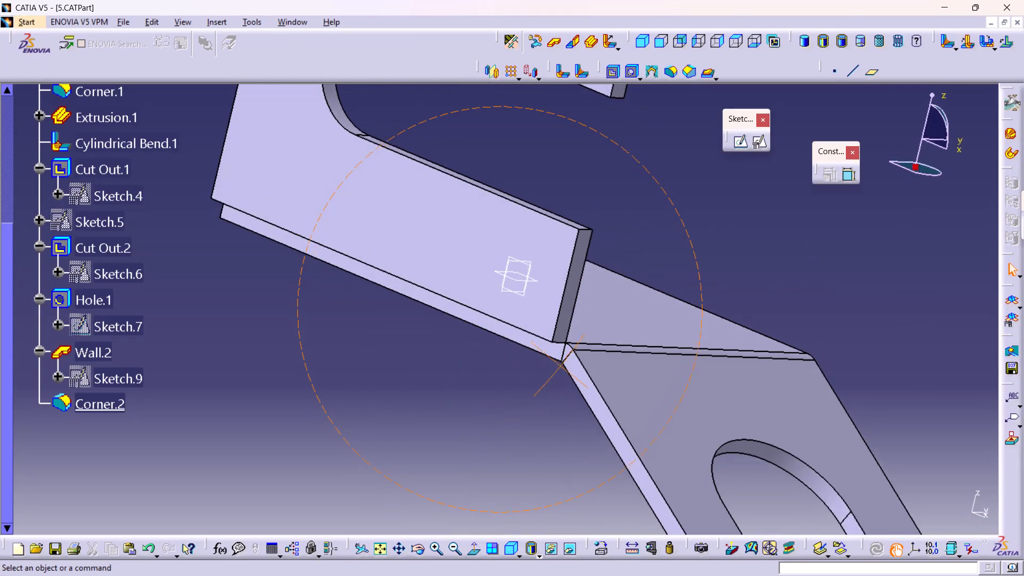
{"action": "middle_click_drag", "start_coordinate": [561, 364], "coordinate": [561, 363]}
{"action": "right_click_drag", "start_coordinate": [561, 364], "coordinate": [561, 356]}
{"action": "middle_click_drag", "start_coordinate": [483, 313], "coordinate": [526, 306]}
{"action": "right_click", "coordinate": [483, 313]}
{"action": "middle_click_drag", "start_coordinate": [441, 360], "coordinate": [465, 266]}
{"action": "right_click_drag", "start_coordinate": [438, 346], "coordinate": [465, 266]}
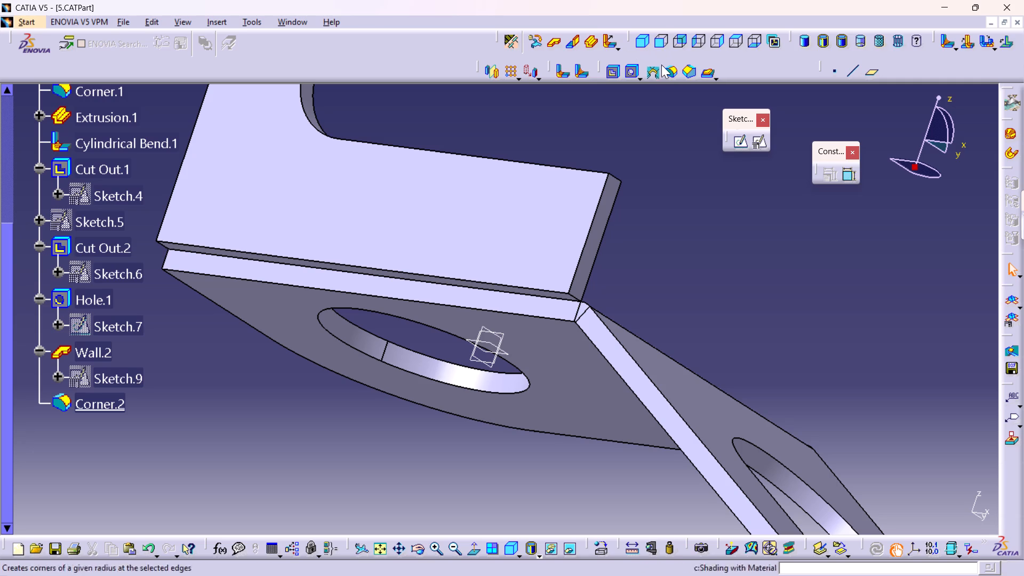
{"action": "double_click", "coordinate": [580, 76]}
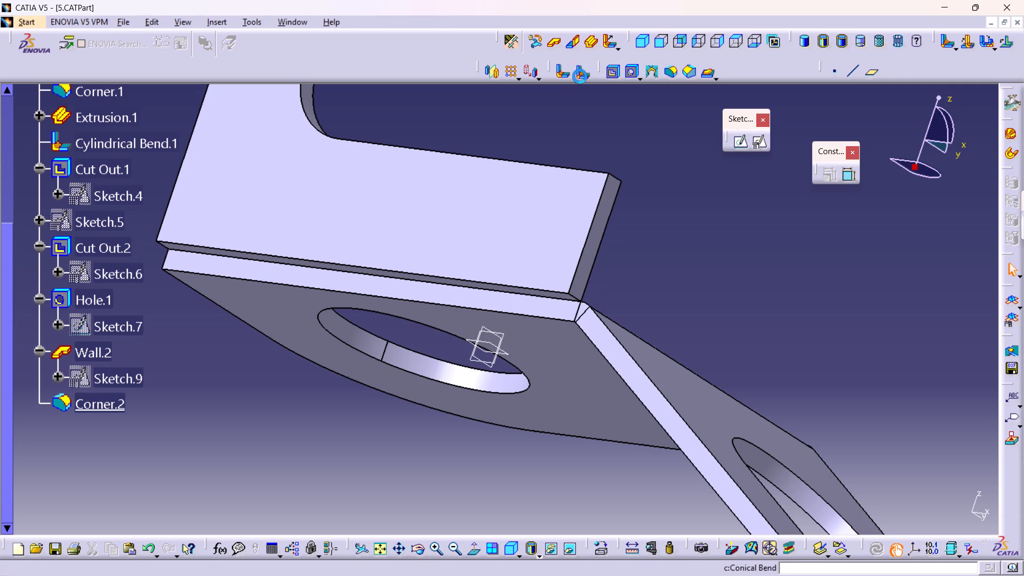
{"action": "left_click", "coordinate": [546, 353]}
{"action": "left_click", "coordinate": [513, 247]}
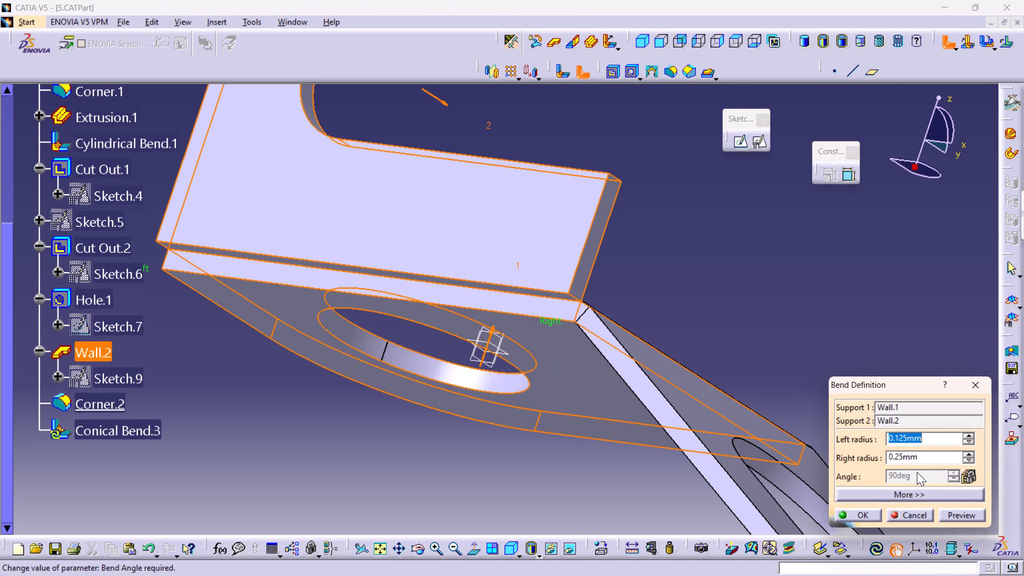
{"action": "double_click", "coordinate": [929, 441]}
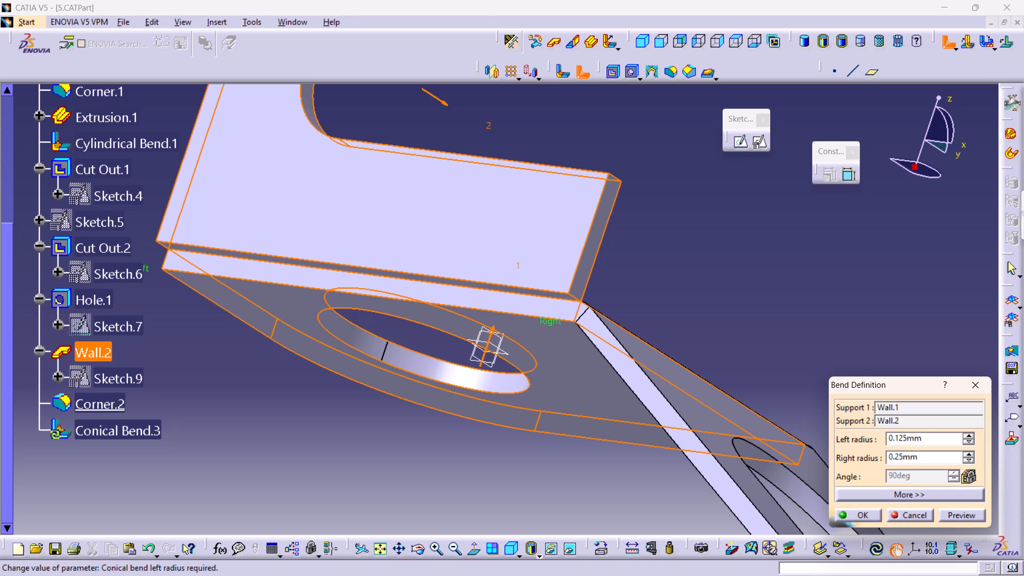
{"action": "type", "text": "1.5"}
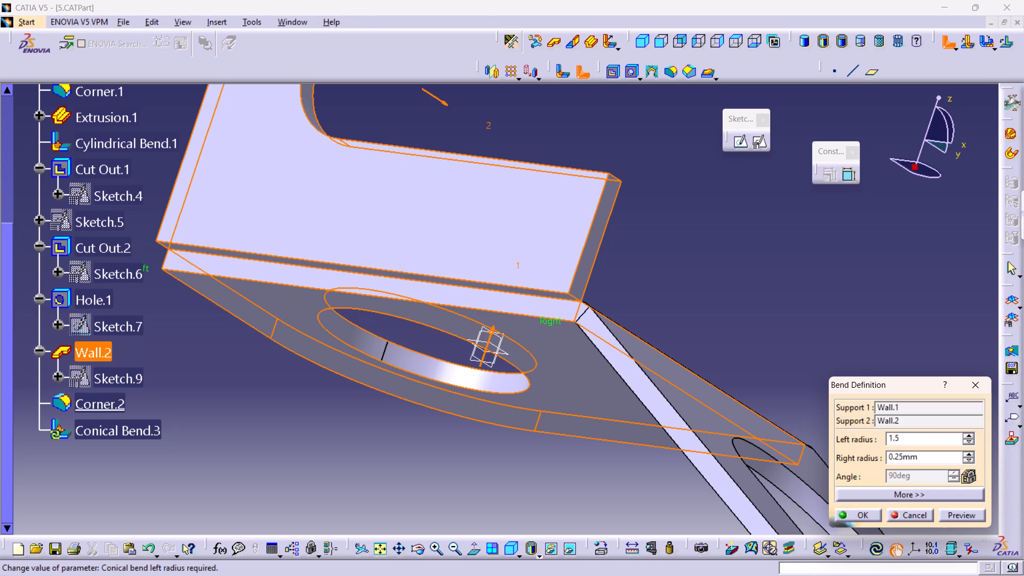
{"action": "double_click", "coordinate": [932, 454]}
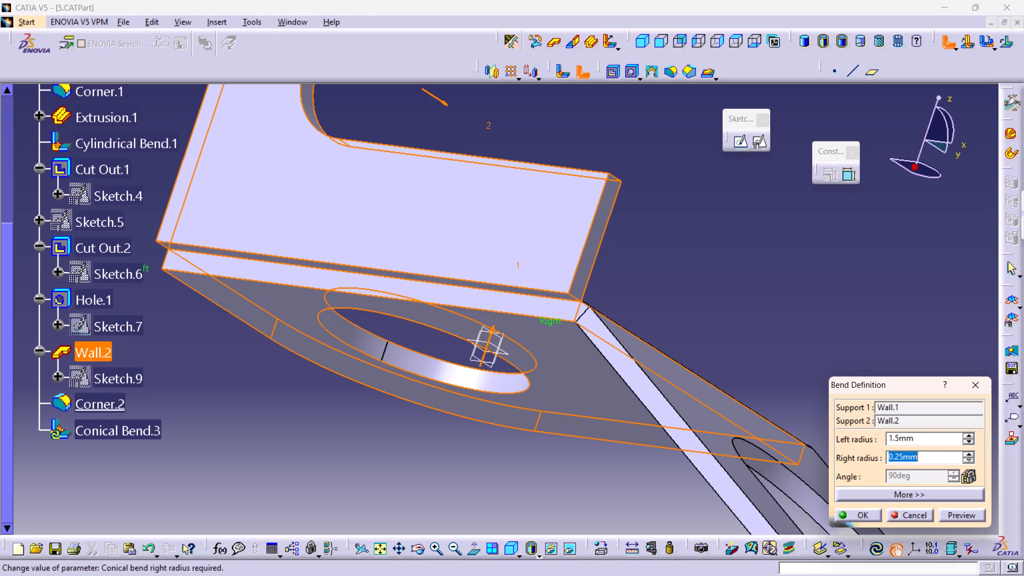
{"action": "type", "text": "1.5"}
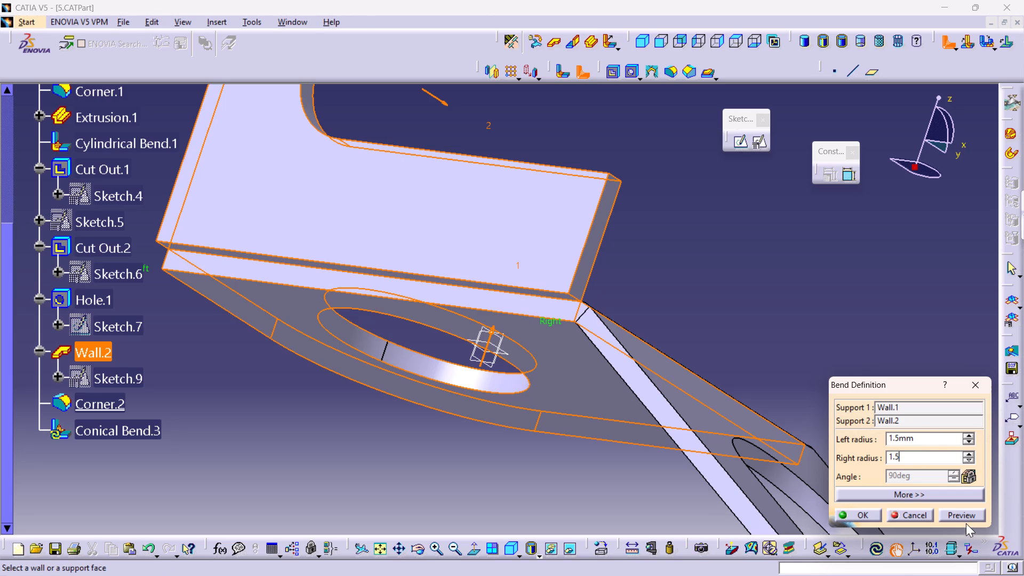
{"action": "left_click", "coordinate": [966, 516]}
{"action": "middle_click_drag", "start_coordinate": [779, 360], "coordinate": [523, 377]}
{"action": "right_click_drag", "start_coordinate": [779, 360], "coordinate": [523, 377]}
{"action": "middle_click_drag", "start_coordinate": [419, 369], "coordinate": [375, 394]}
{"action": "right_click_drag", "start_coordinate": [419, 369], "coordinate": [375, 394]}
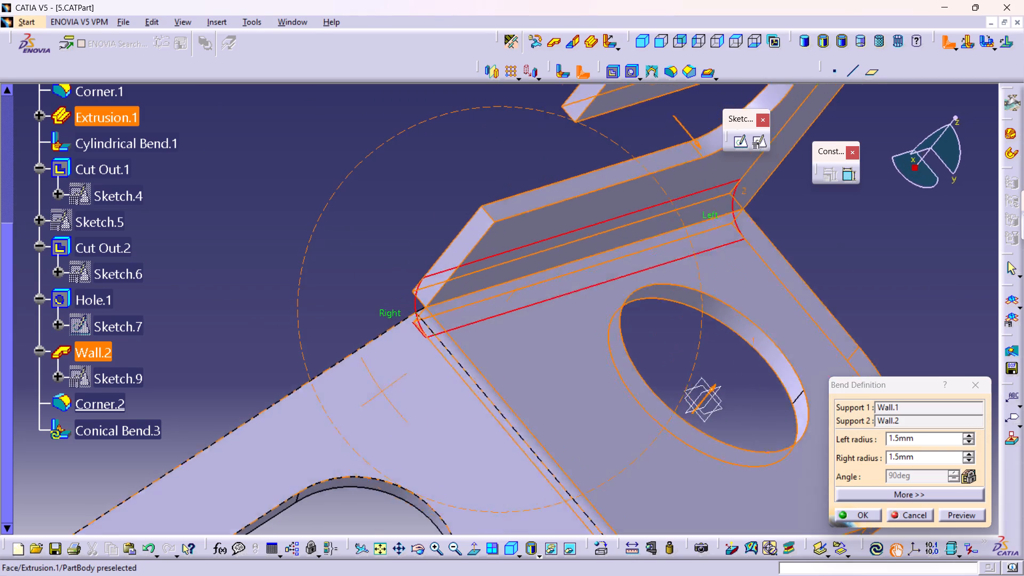
{"action": "right_click_drag", "start_coordinate": [375, 394], "coordinate": [349, 407]}
{"action": "middle_click_drag", "start_coordinate": [375, 394], "coordinate": [349, 407]}
{"action": "left_click", "coordinate": [841, 515]}
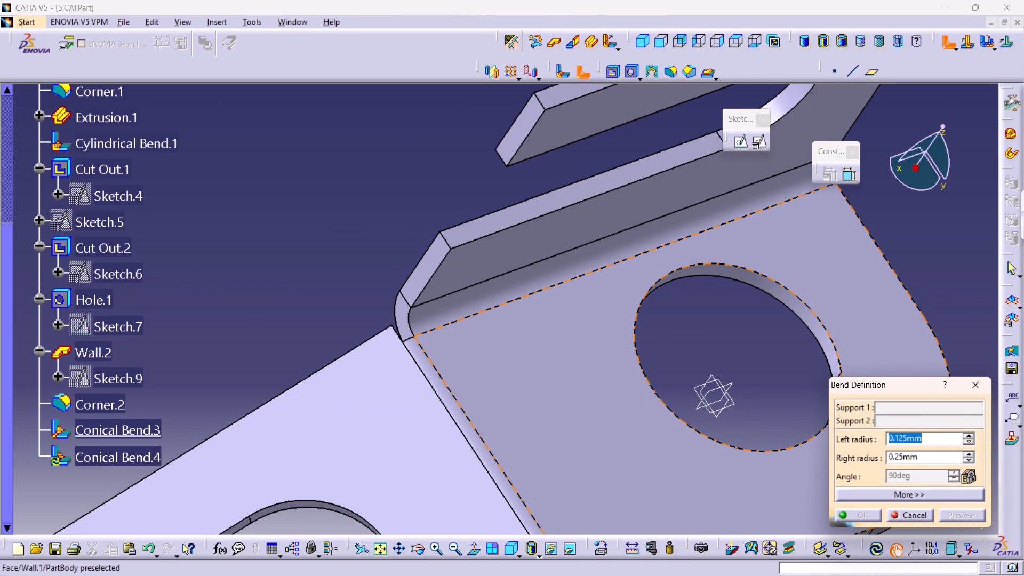
{"action": "left_click", "coordinate": [985, 381]}
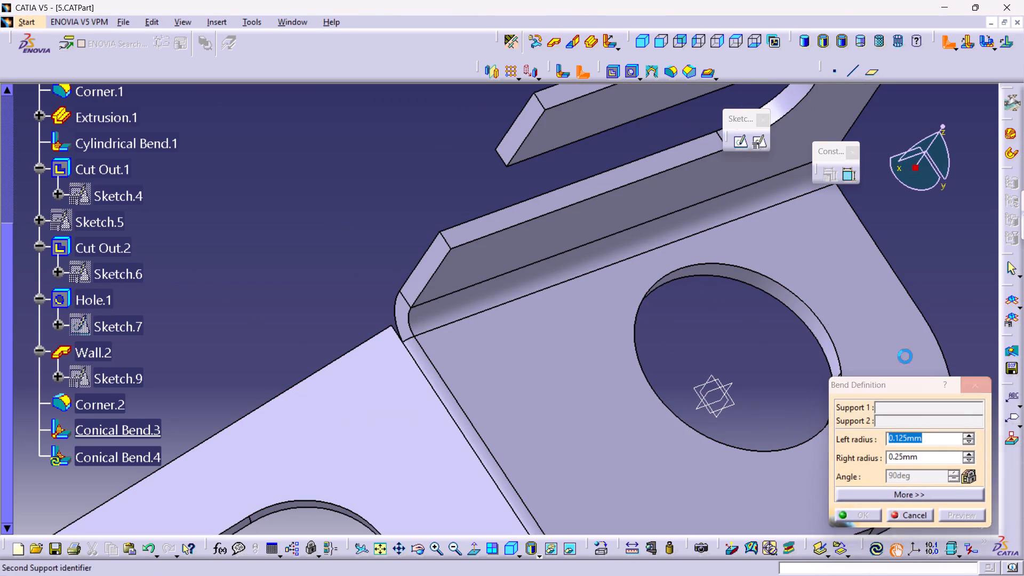
Save the finished bracket in its existing part file.
{"action": "left_click", "coordinate": [641, 43]}
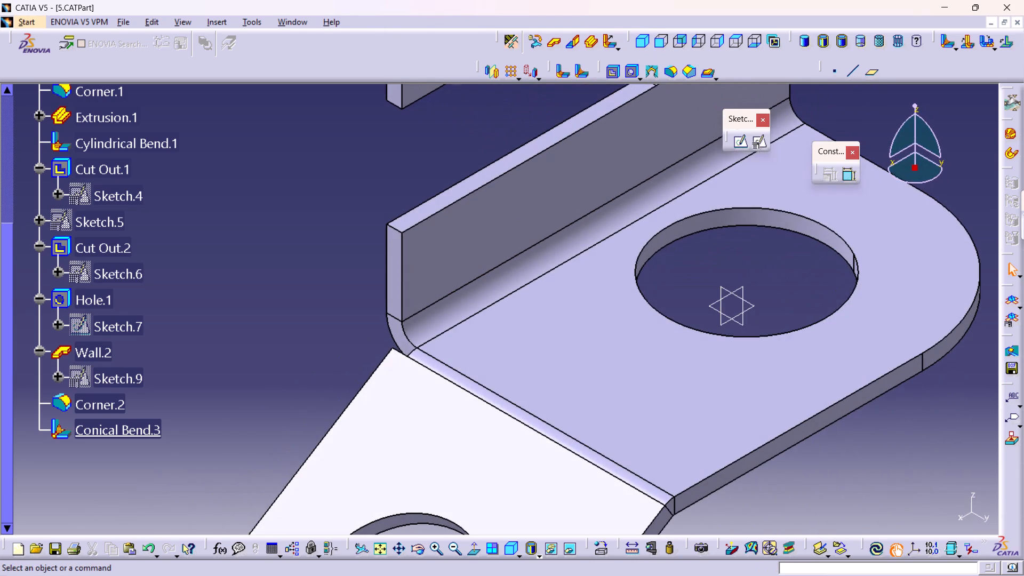
{"action": "middle_click_drag", "start_coordinate": [437, 245], "coordinate": [458, 322]}
{"action": "right_click", "coordinate": [437, 245]}
{"action": "middle_click_drag", "start_coordinate": [449, 389], "coordinate": [480, 376]}
{"action": "right_click", "coordinate": [450, 325]}
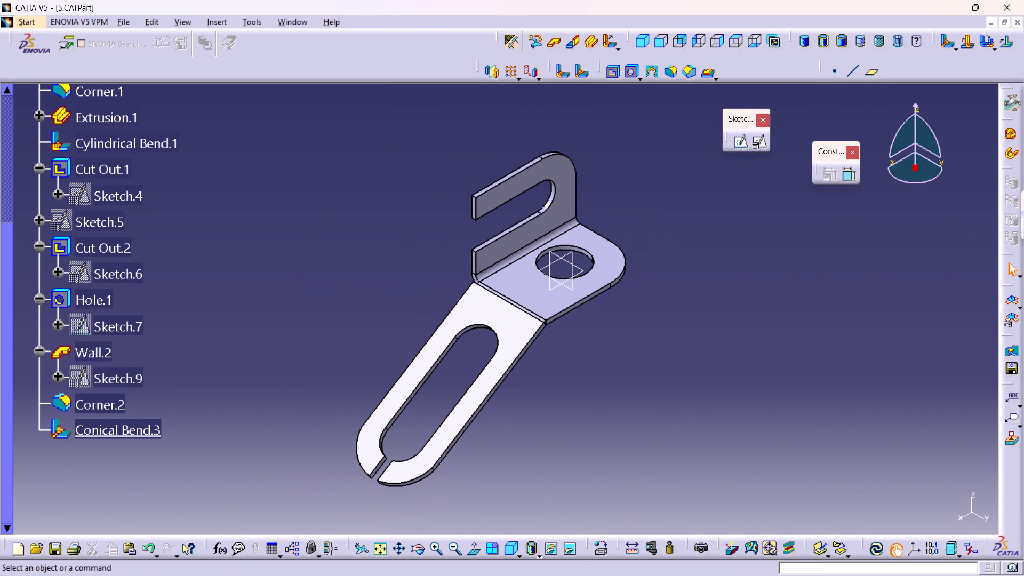
{"action": "key", "text": "ctrl+s"}
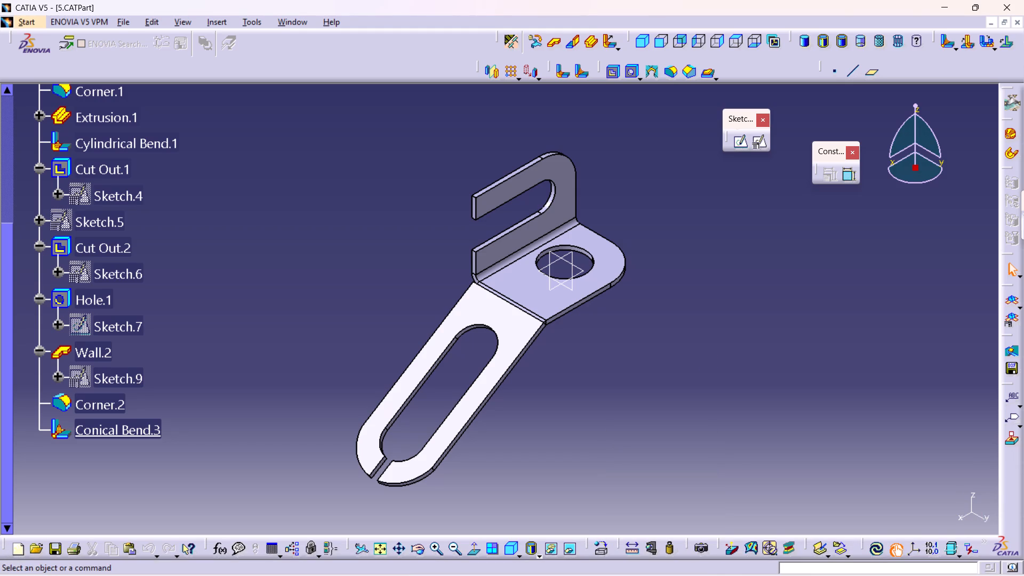
{"action": "key", "text": "ctrl+s"}
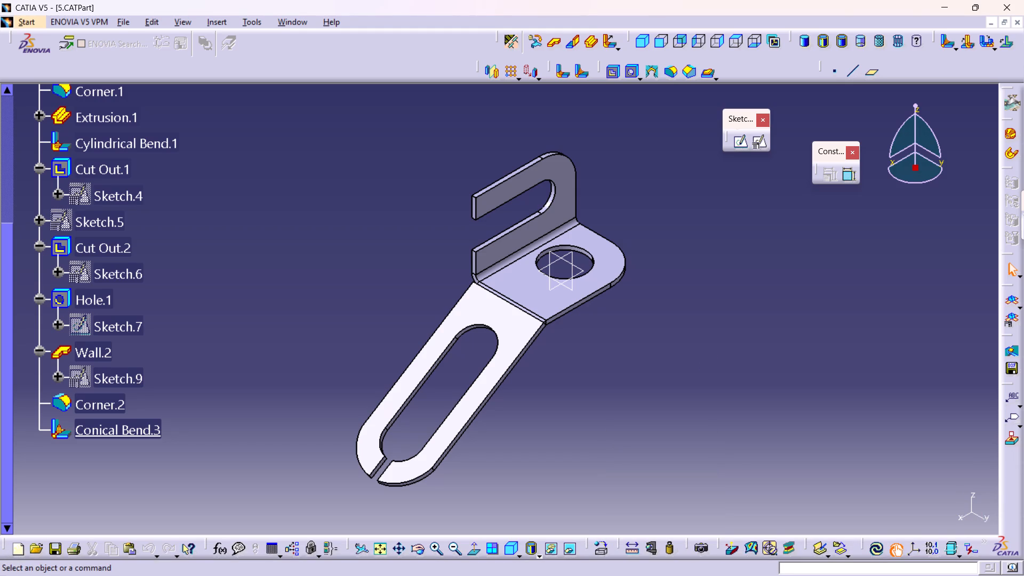
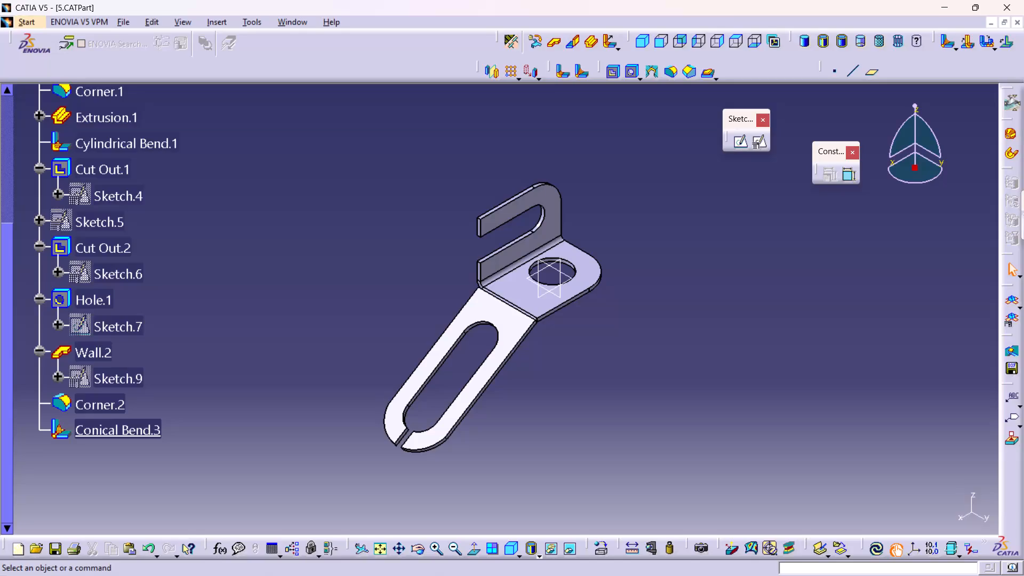
Print the whole bracket document with Microsoft Print to PDF, saving it as 5 in the wireframe folder.
{"action": "key", "text": "ctrl+p"}
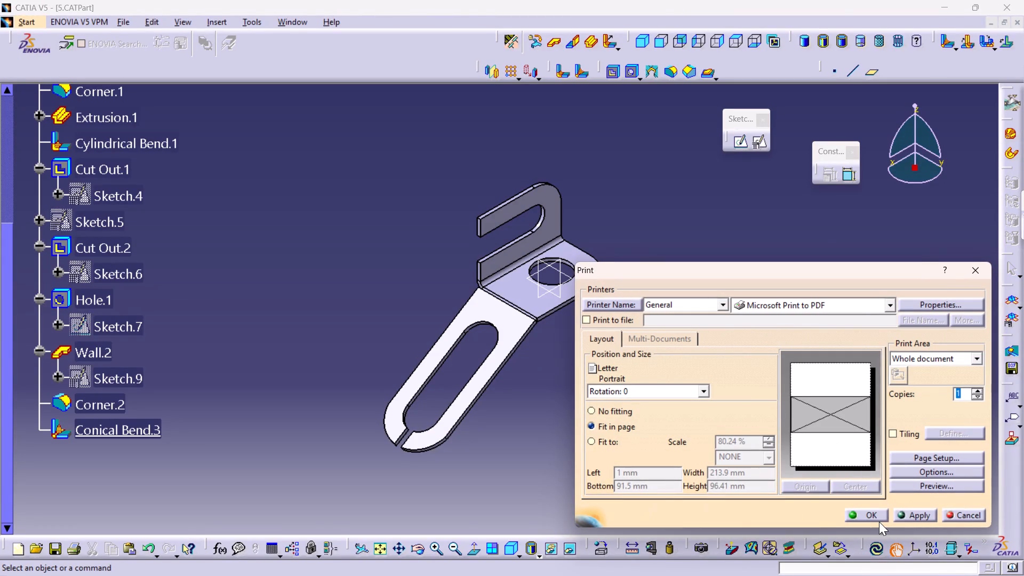
{"action": "left_click", "coordinate": [873, 517]}
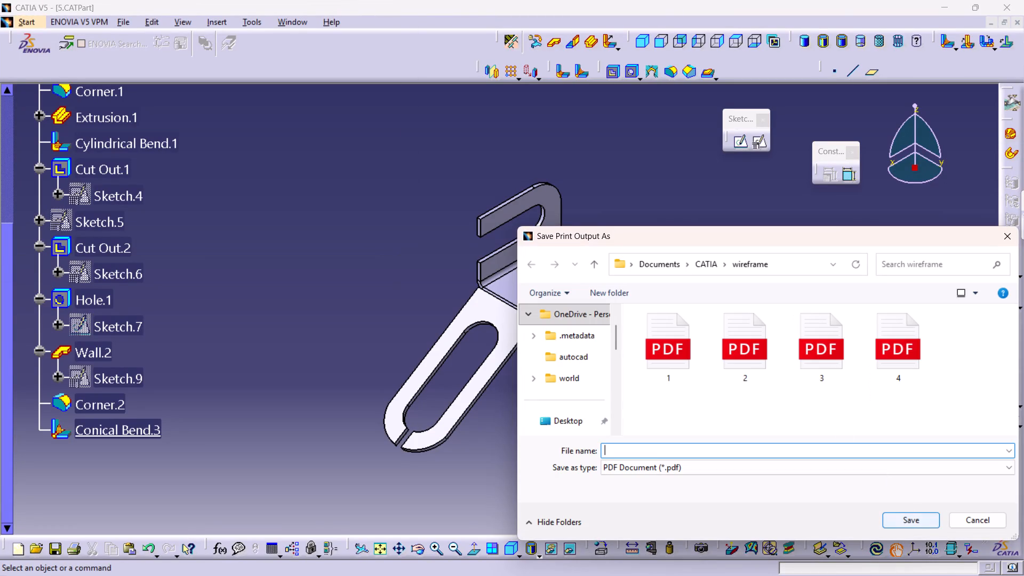
{"action": "key", "text": "8"}
{"action": "key", "text": "BackSpace"}
{"action": "key", "text": "5"}
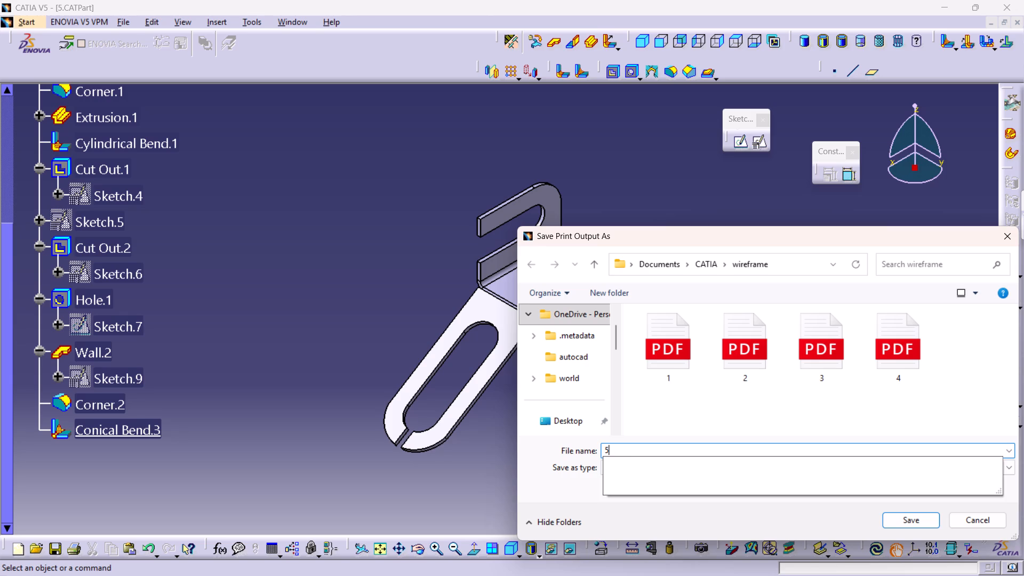
{"action": "key", "text": "Return"}
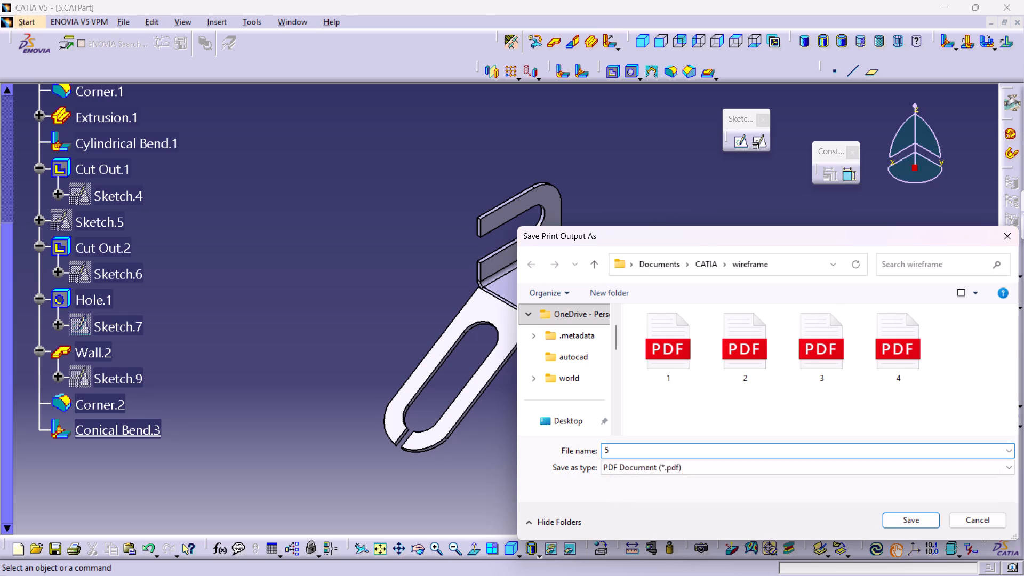